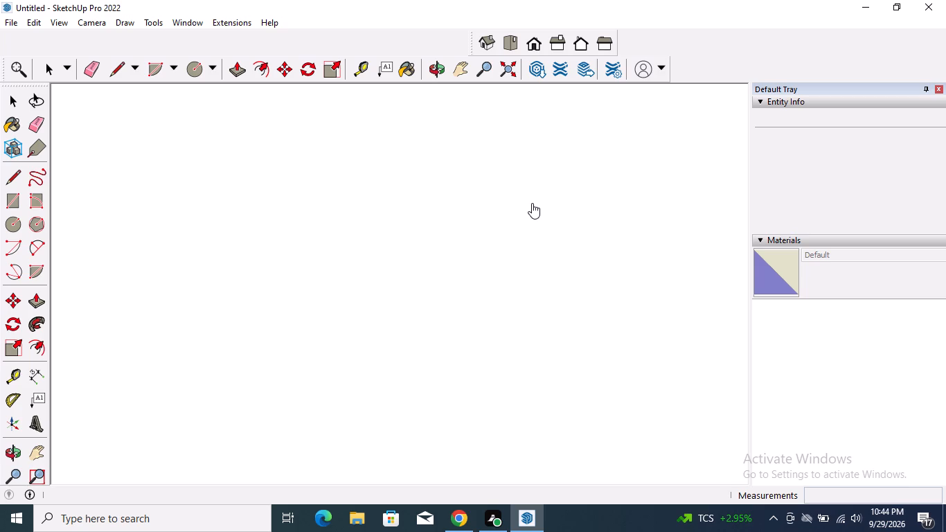
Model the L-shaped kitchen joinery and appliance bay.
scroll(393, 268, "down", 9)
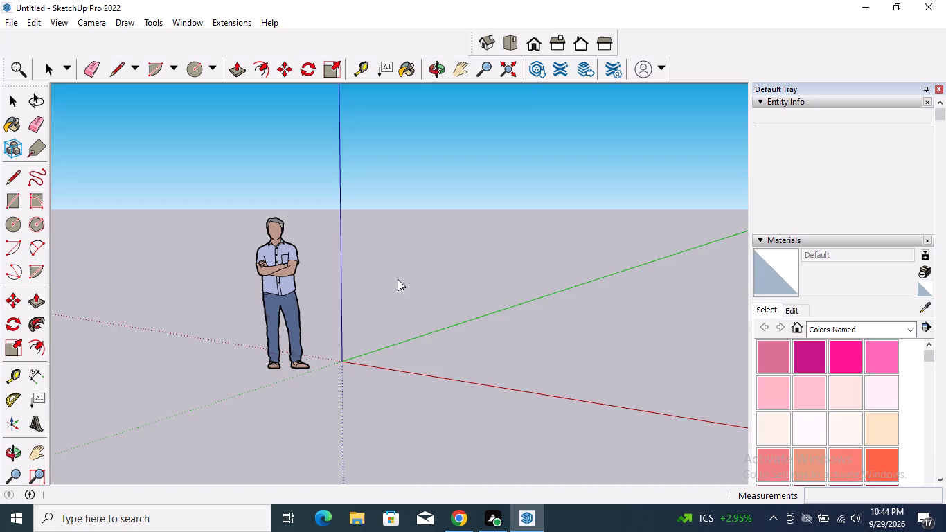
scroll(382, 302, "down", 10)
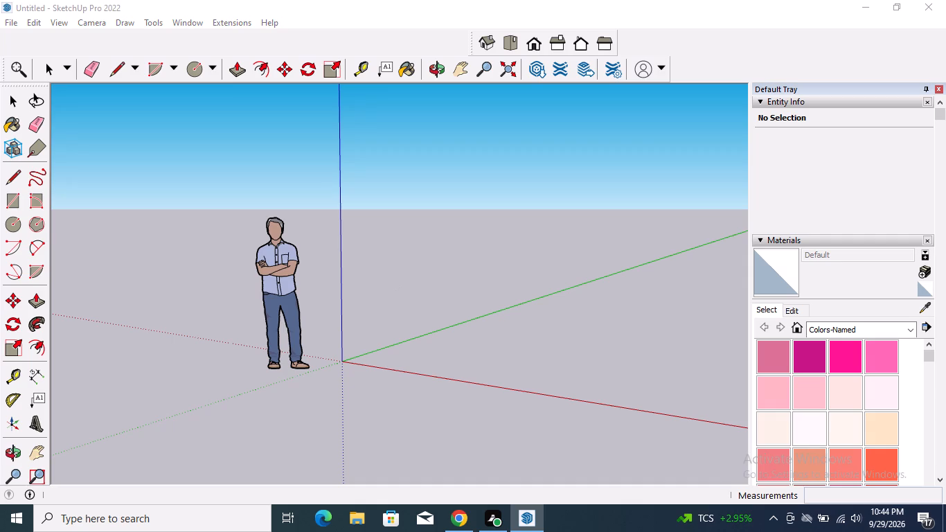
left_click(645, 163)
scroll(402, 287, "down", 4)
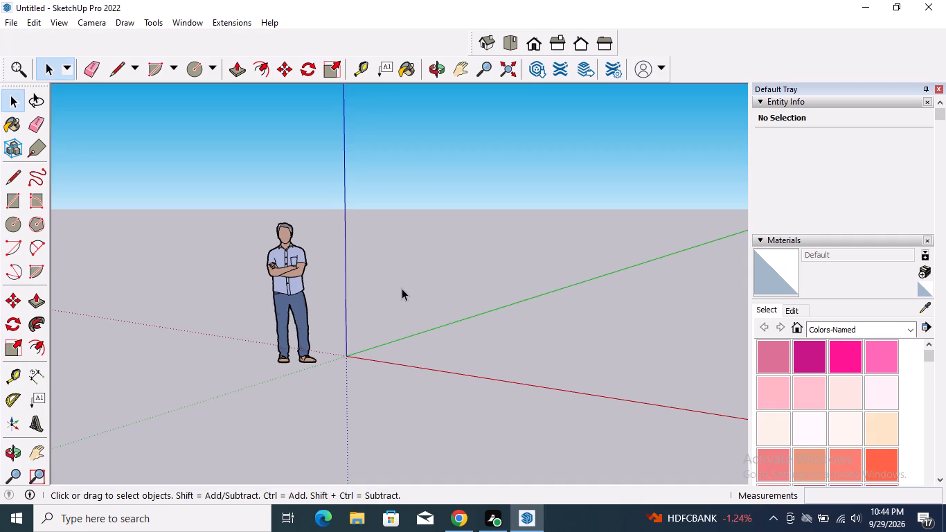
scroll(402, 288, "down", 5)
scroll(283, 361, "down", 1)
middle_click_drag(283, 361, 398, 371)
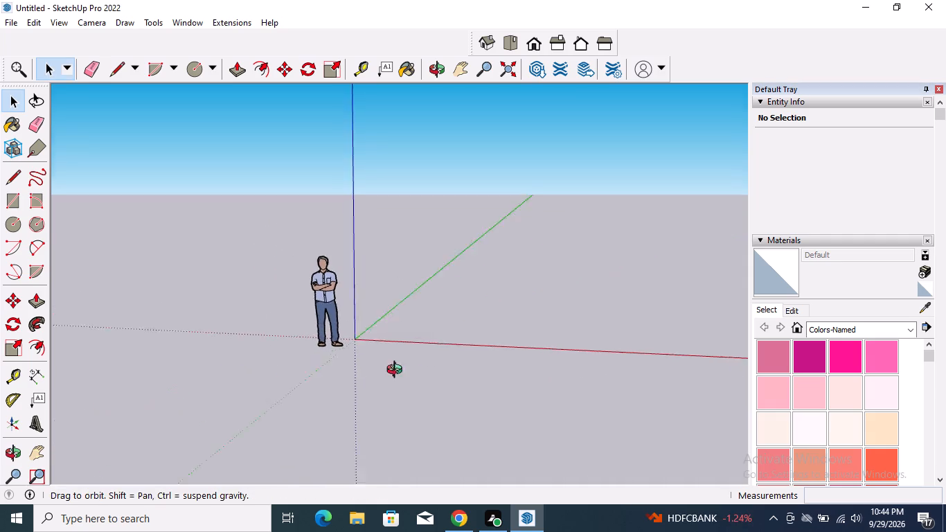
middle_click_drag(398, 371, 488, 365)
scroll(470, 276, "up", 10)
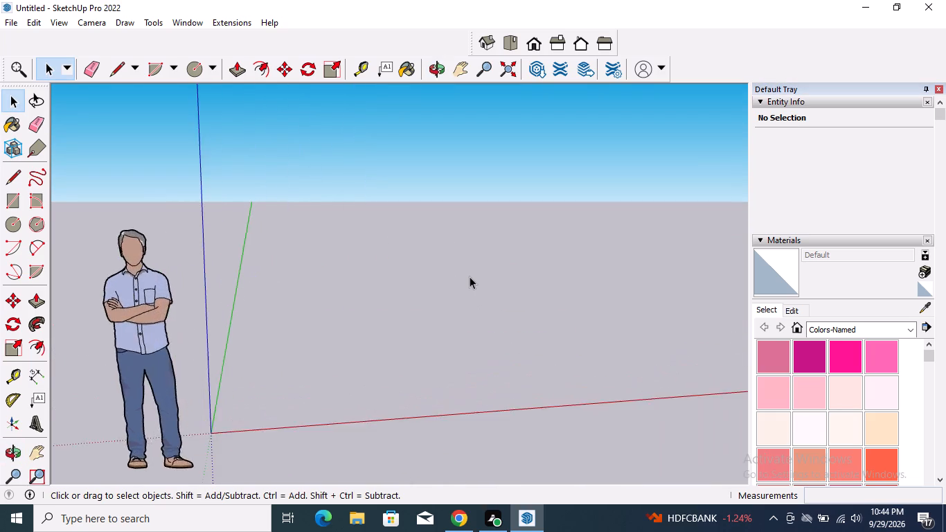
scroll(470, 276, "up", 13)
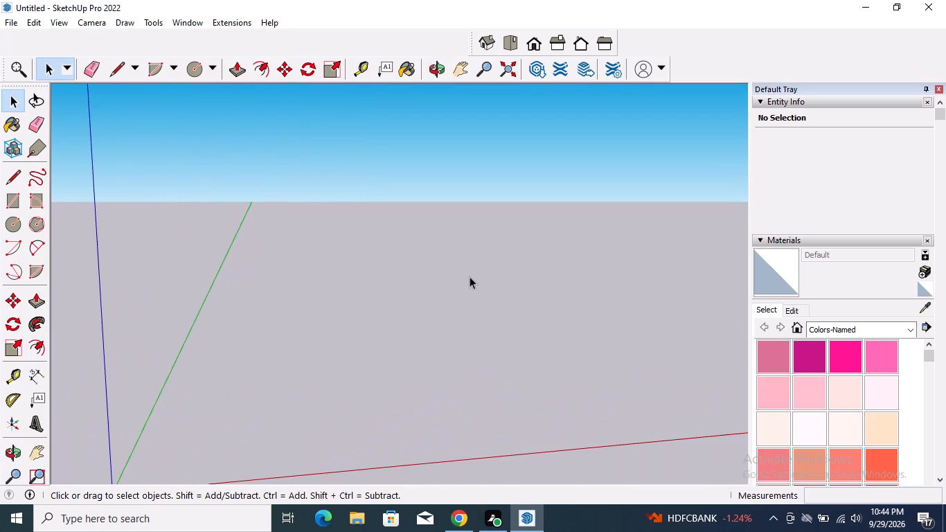
Draw a rectangle about 1' 2 7/8" by 9 9/16" on the ground plane near the origin, starting from the top view.
left_click(509, 46)
scroll(578, 144, "up", 8)
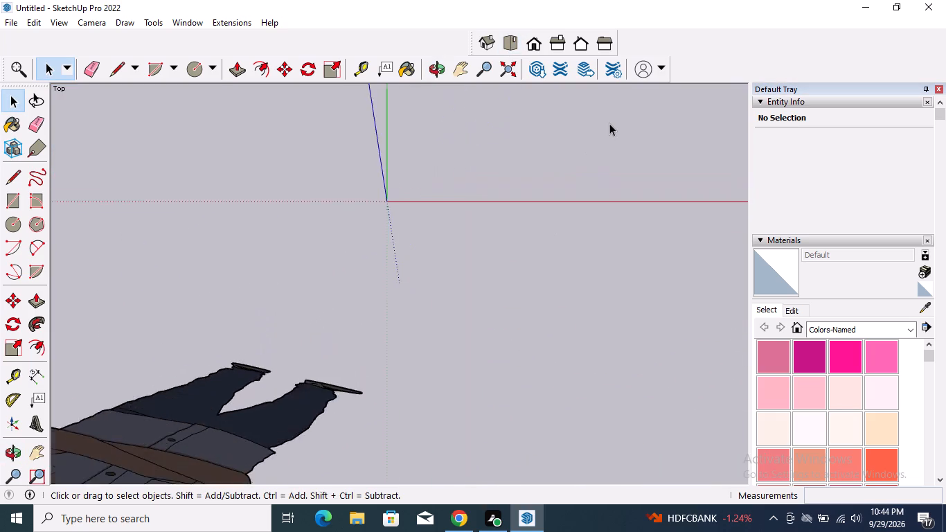
scroll(609, 123, "up", 20)
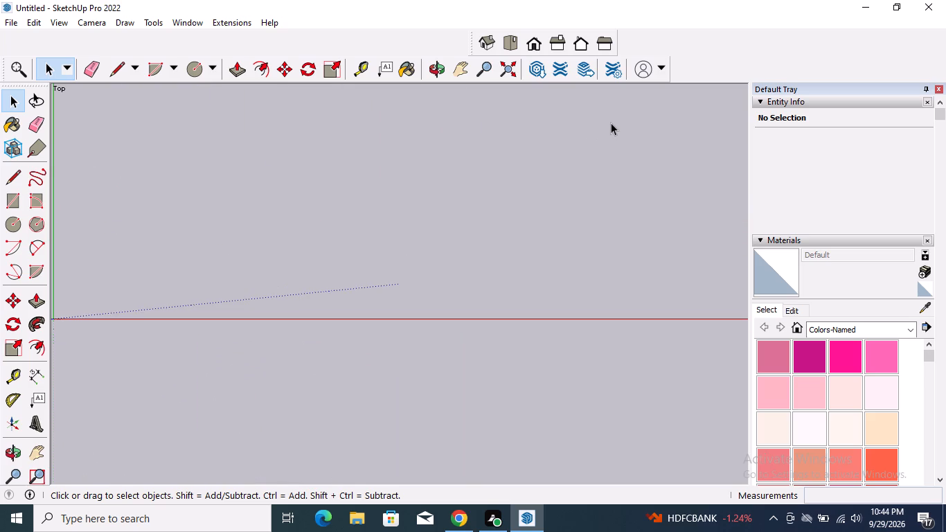
scroll(611, 123, "up", 6)
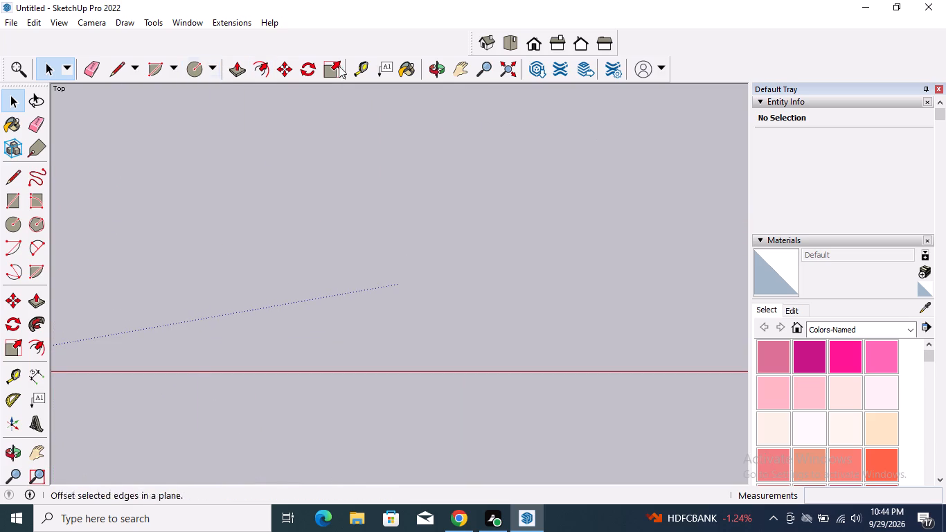
left_click(436, 66)
left_click_drag(427, 178, 471, 227)
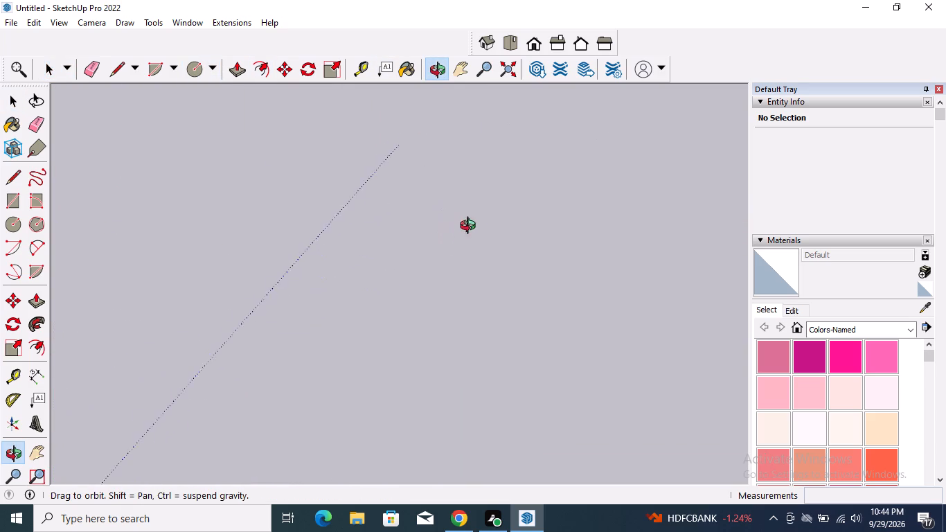
left_click_drag(471, 227, 482, 215)
left_click(463, 82)
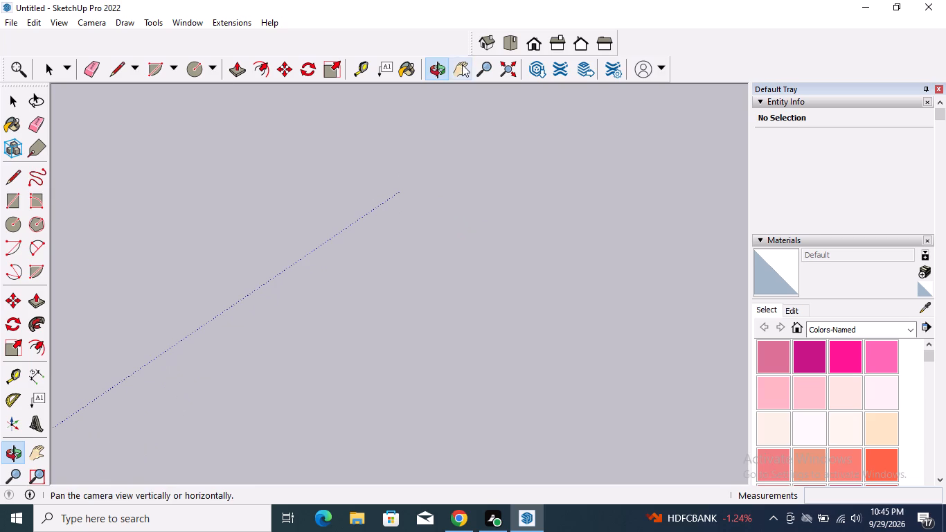
left_click(462, 64)
left_click_drag(490, 186, 627, 141)
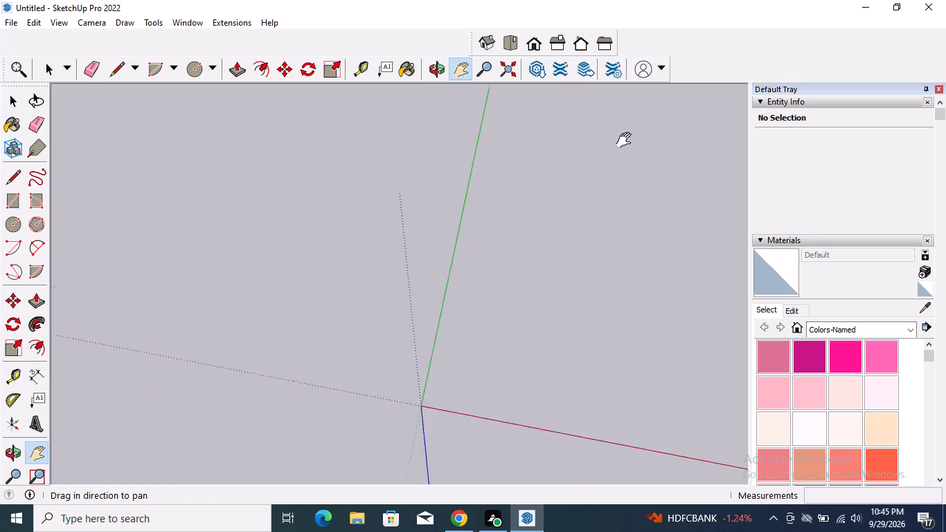
left_click_drag(627, 141, 612, 78)
scroll(540, 250, "down", 15)
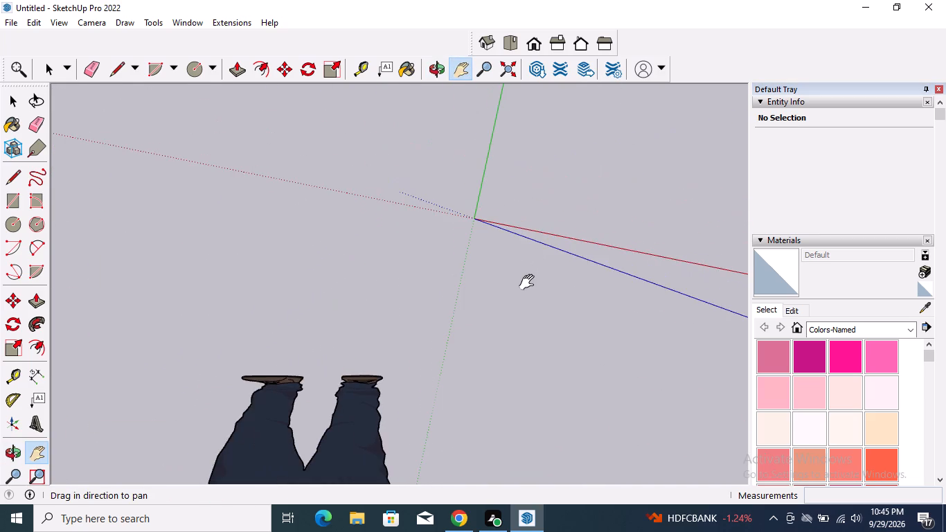
middle_click_drag(533, 261, 531, 177)
scroll(654, 138, "up", 12)
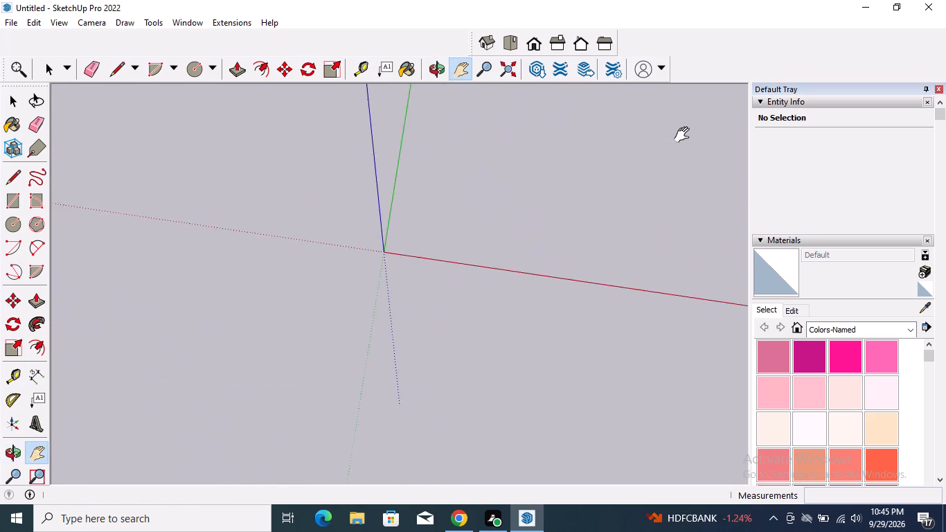
scroll(685, 135, "up", 20)
scroll(685, 135, "up", 17)
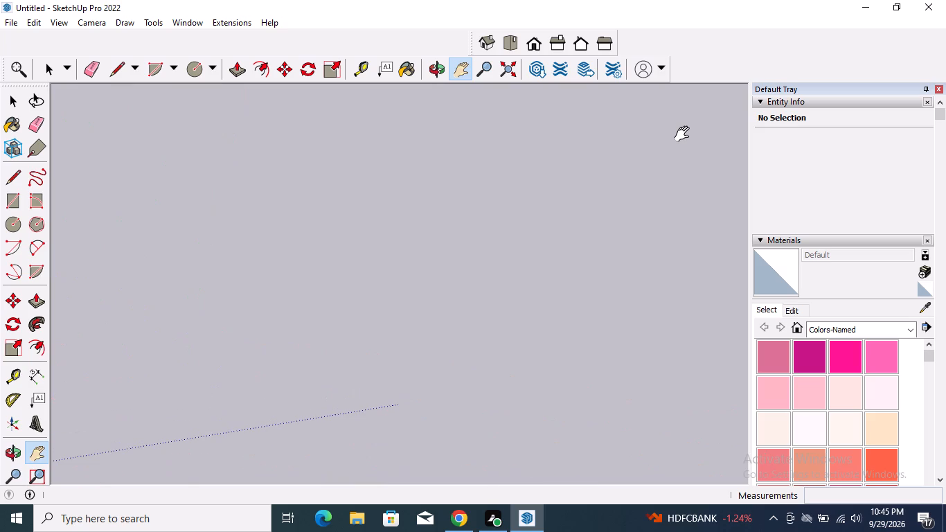
middle_click_drag(432, 249, 471, 245)
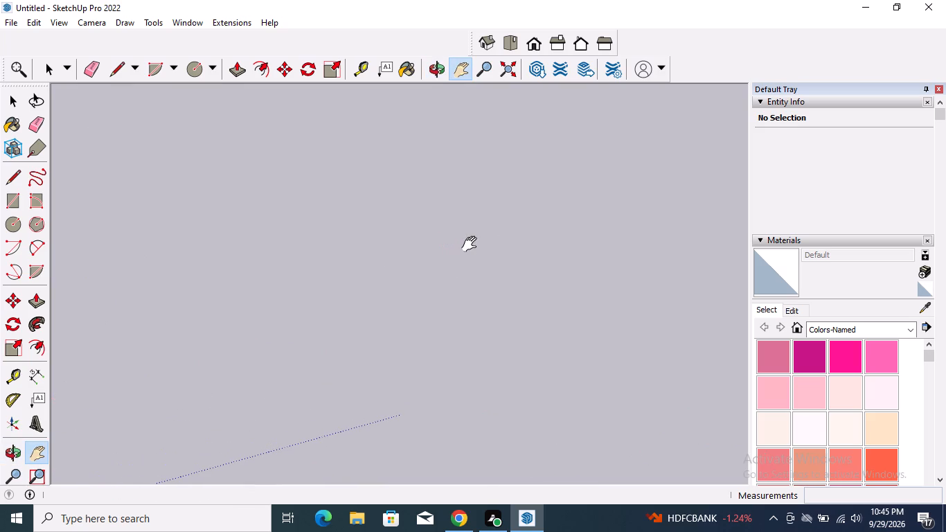
left_click(10, 199)
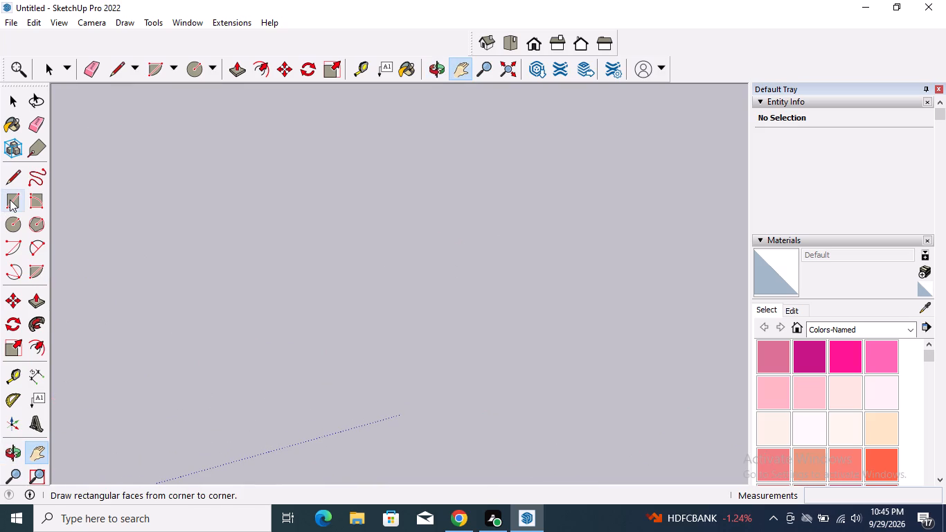
left_click(206, 136)
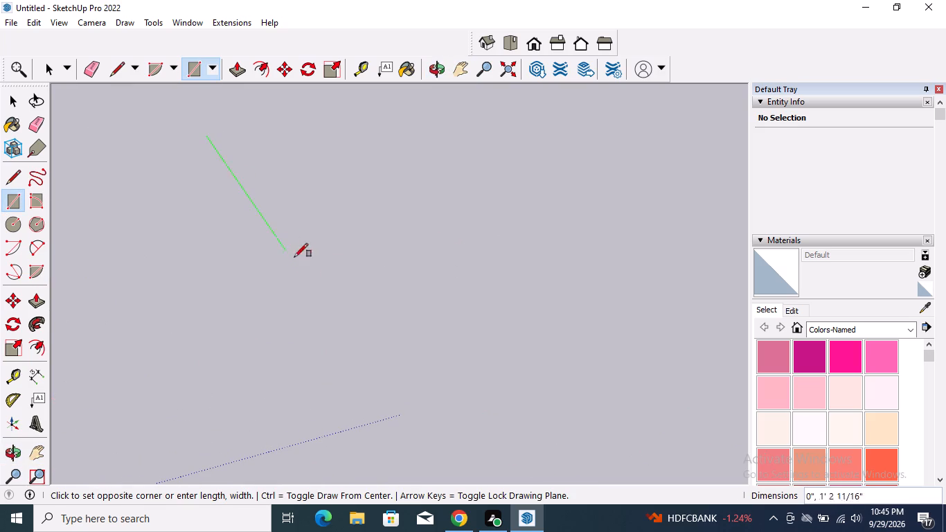
left_click(688, 436)
scroll(425, 251, "down", 10)
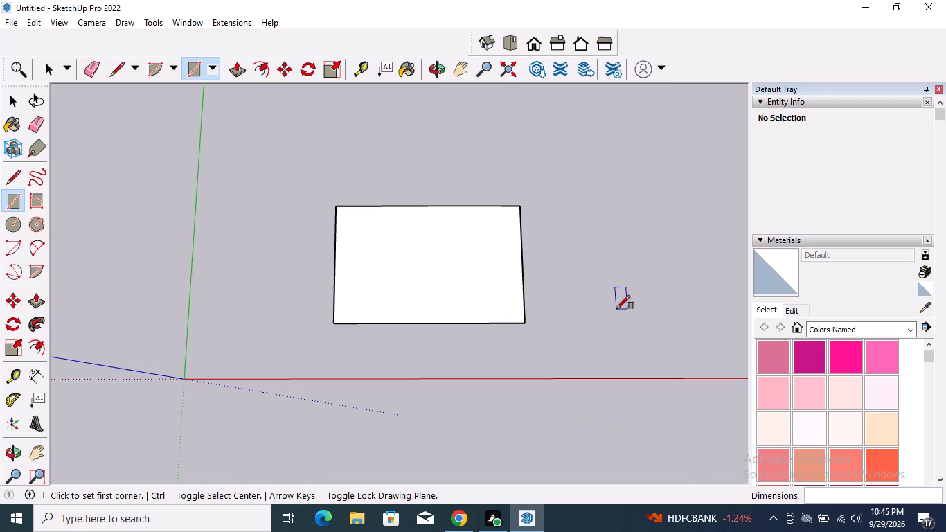
key("Escape")
Select the rectangle's face with its edges and scale it along the green axis by about 3.11.
key("space")
double_click(383, 283)
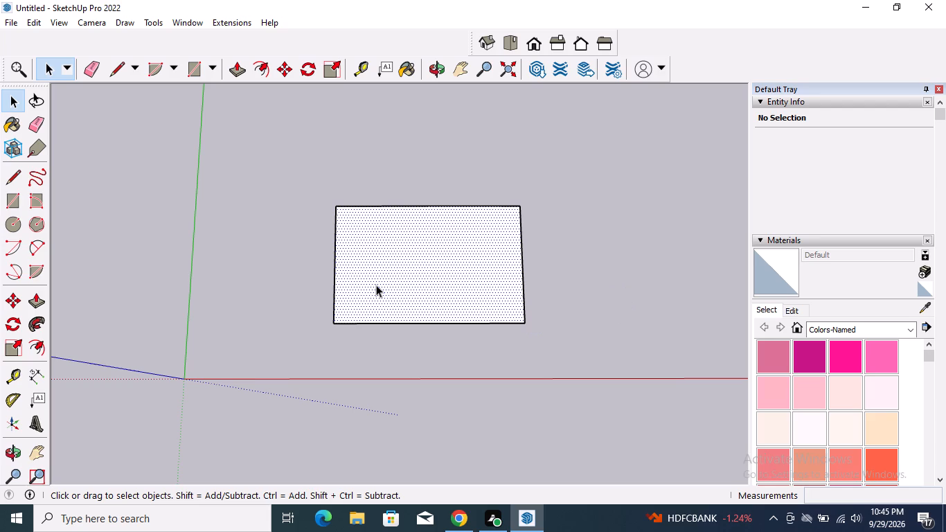
double_click(376, 285)
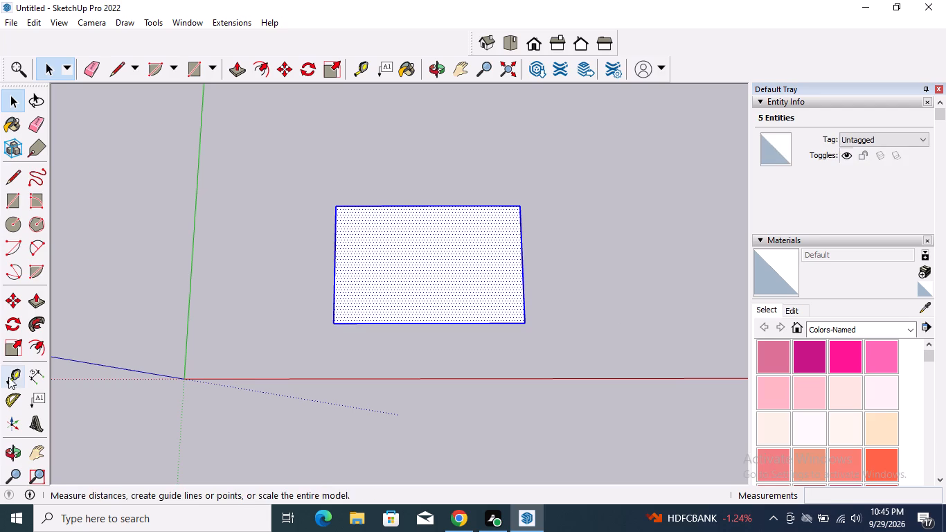
left_click(10, 353)
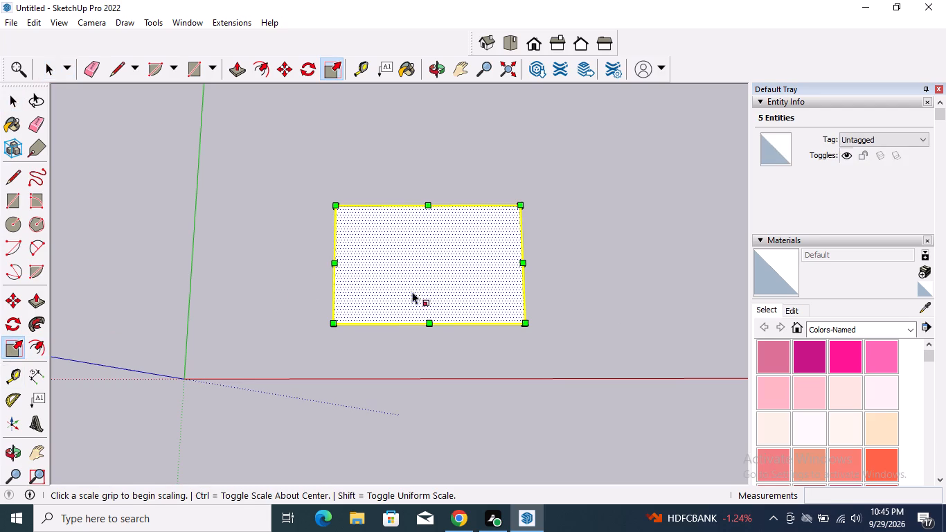
scroll(407, 319, "down", 9)
left_click(414, 262)
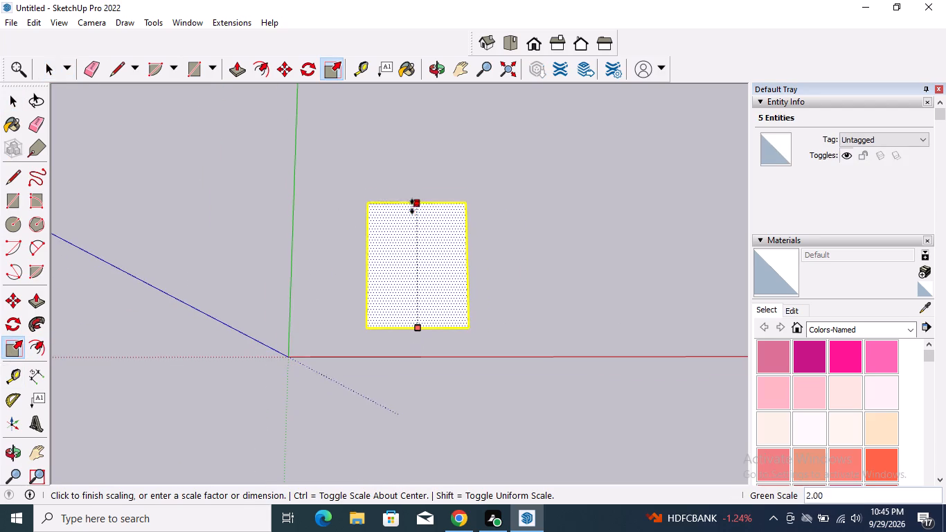
left_click(404, 139)
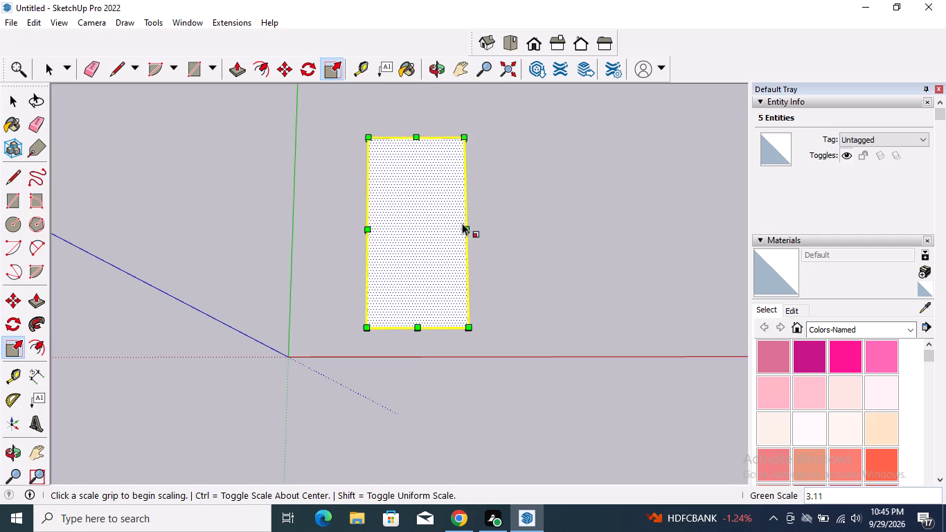
Scale the rectangle wider along the red axis, away from the origin, to more than double its width.
left_click(462, 223)
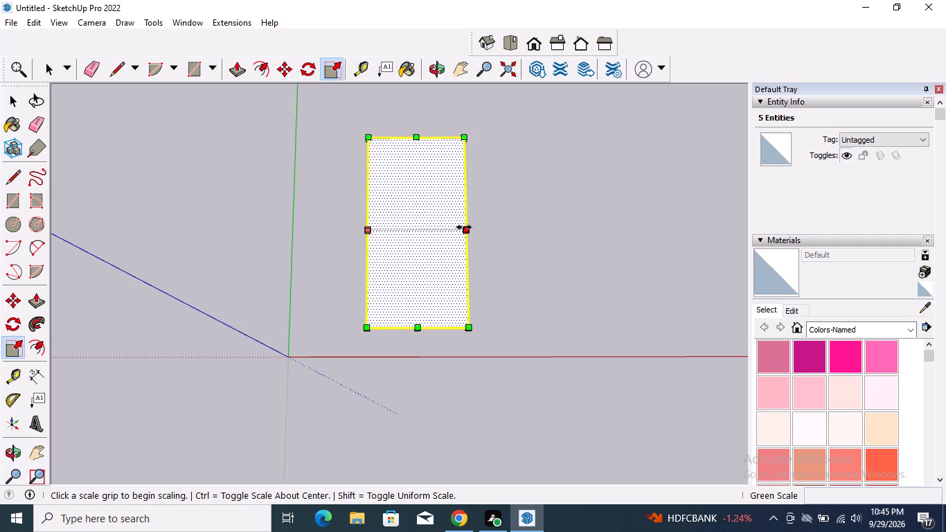
left_click(464, 227)
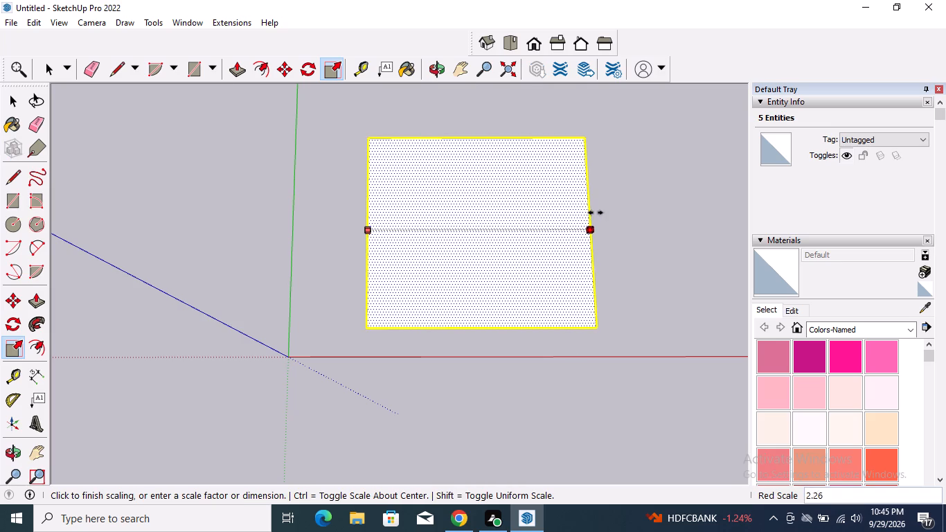
left_click(653, 202)
Scale the rectangle along the green axis by about 1.22, extending its far edge.
scroll(330, 339, "down", 10)
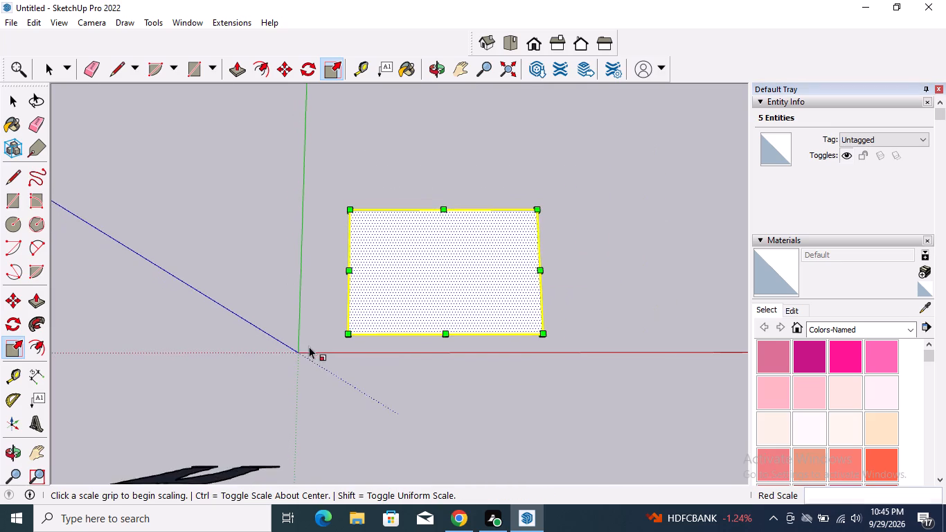
scroll(368, 375, "down", 9)
middle_click_drag(368, 375, 388, 314)
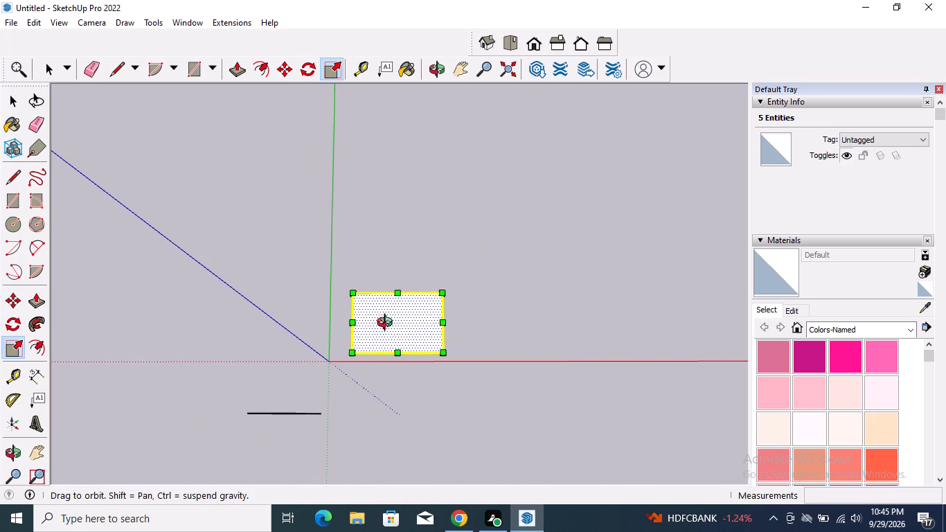
left_click_drag(400, 301, 400, 293)
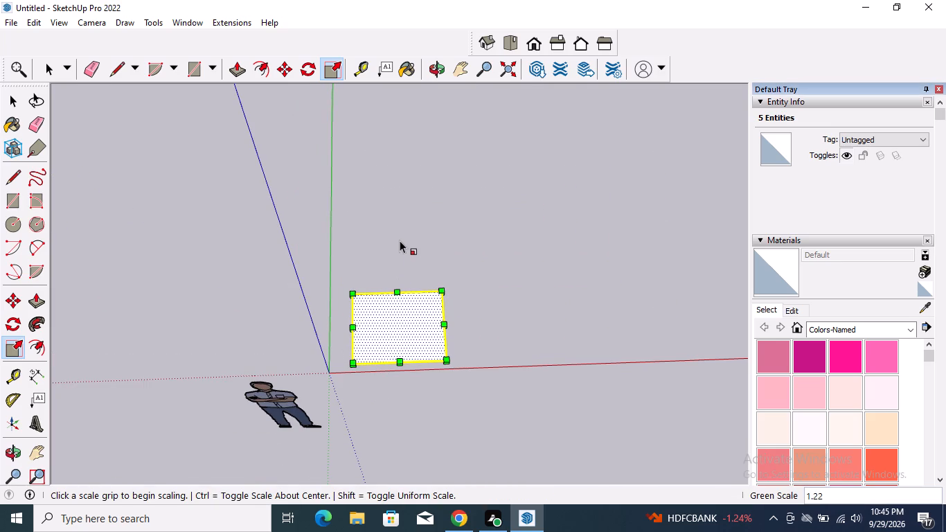
left_click(400, 240)
Scale the rectangle again along the green axis by about 1.28, extending its far edge.
scroll(429, 318, "up", 5)
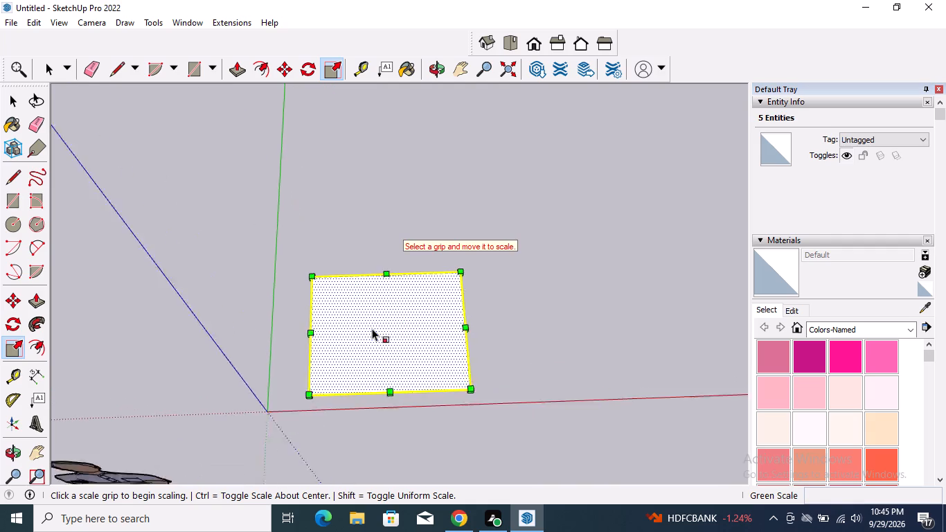
scroll(372, 328, "up", 5)
left_click(410, 235)
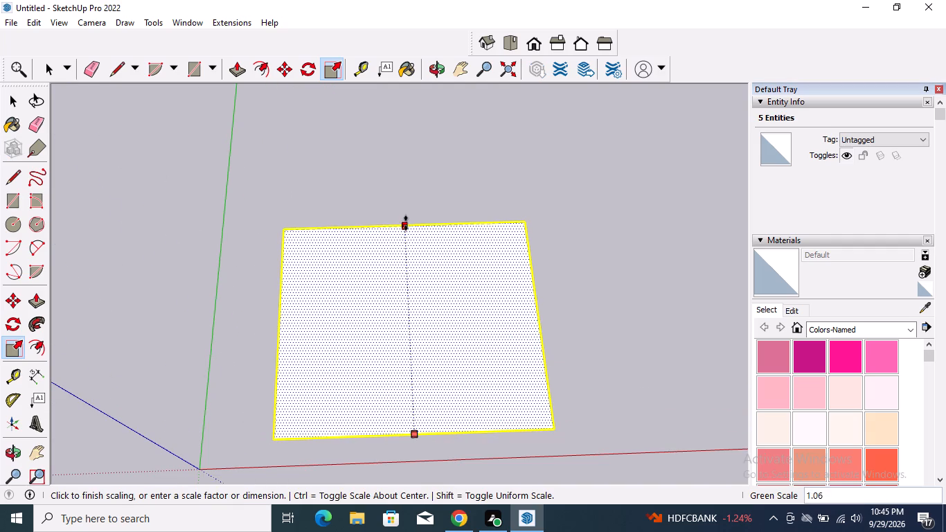
left_click(402, 190)
Scale the rectangle along the red axis by about 1.63, extending the edge farther from the origin.
left_click(537, 294)
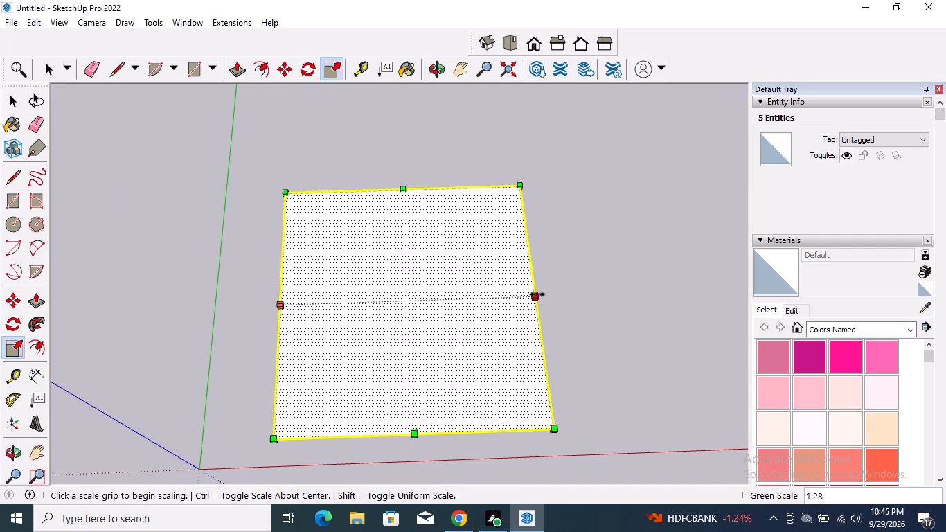
left_click(690, 271)
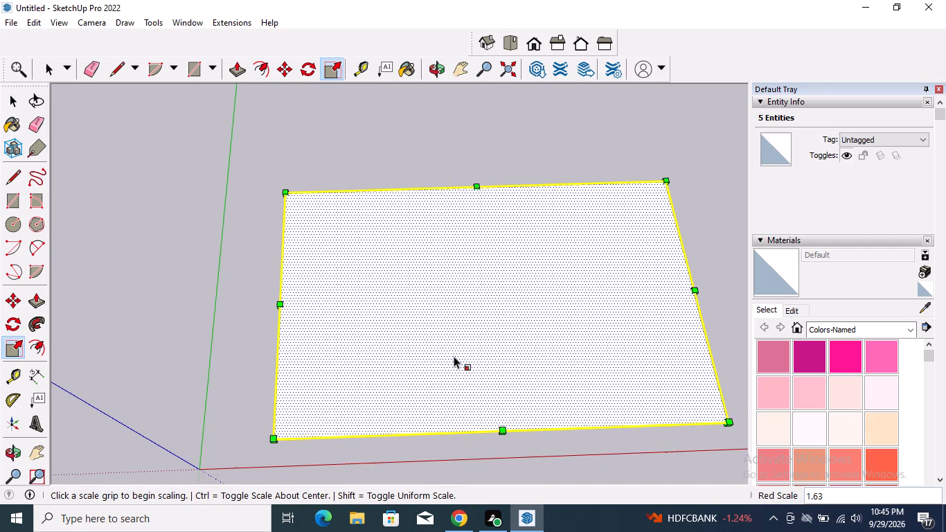
key("space")
Move the whole rectangle by its corner nearest the origin to open ground between the red and green axes, about 55 feet away, and deselect it.
scroll(393, 368, "down", 4)
key("m")
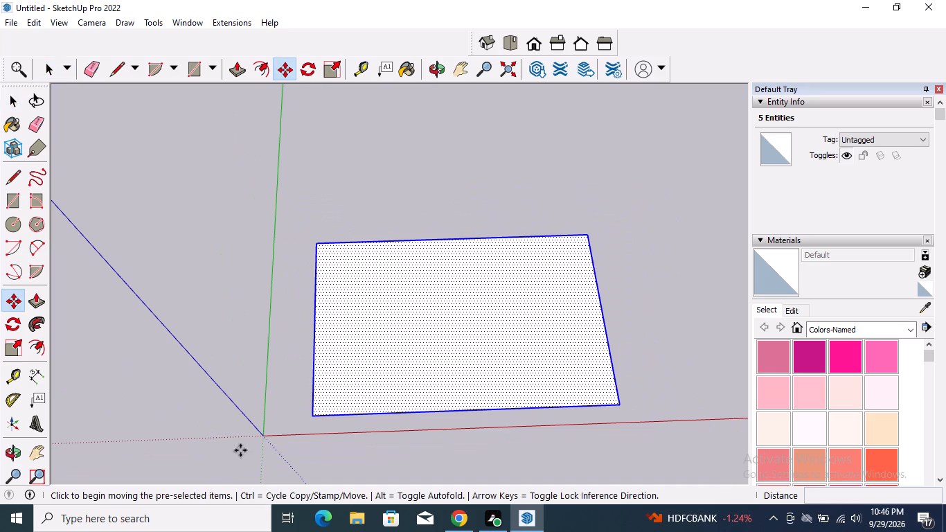
left_click(313, 415)
scroll(308, 416, "down", 5)
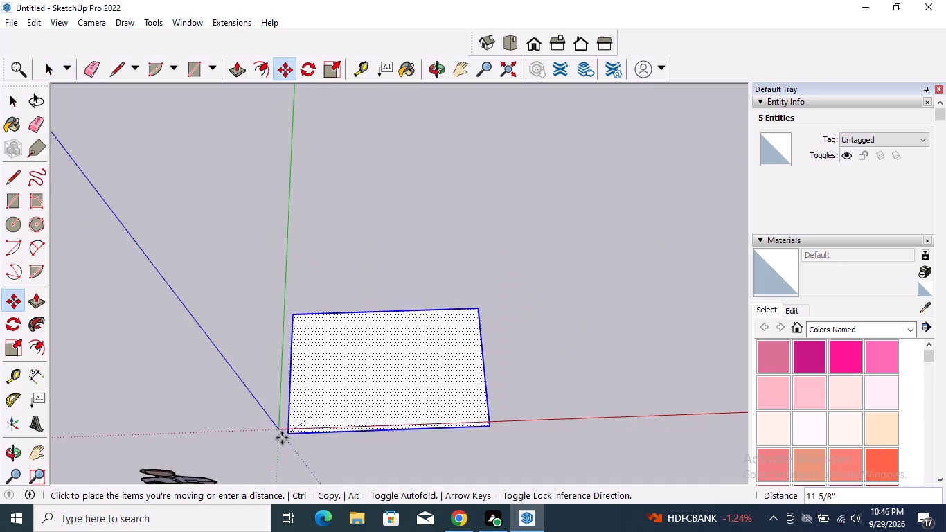
scroll(282, 438, "down", 17)
scroll(281, 437, "down", 4)
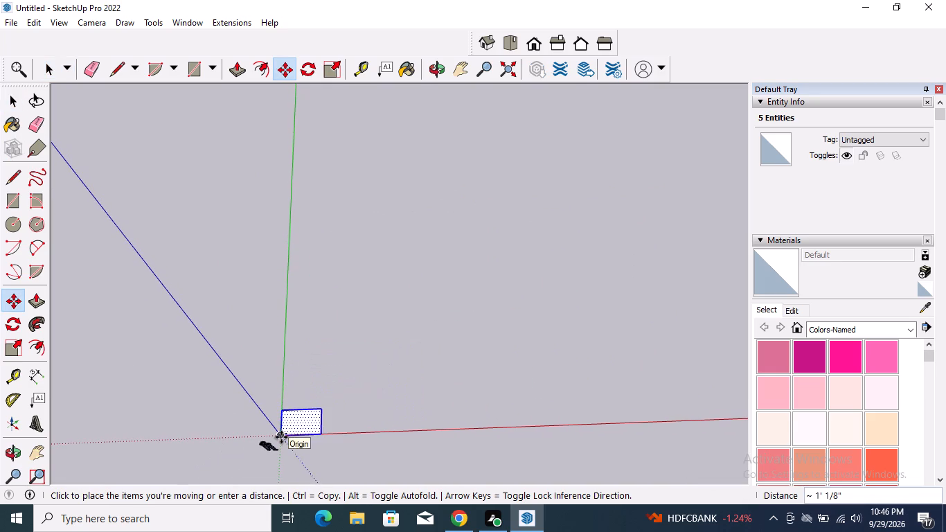
scroll(281, 437, "down", 4)
left_click(451, 263)
scroll(456, 253, "up", 4)
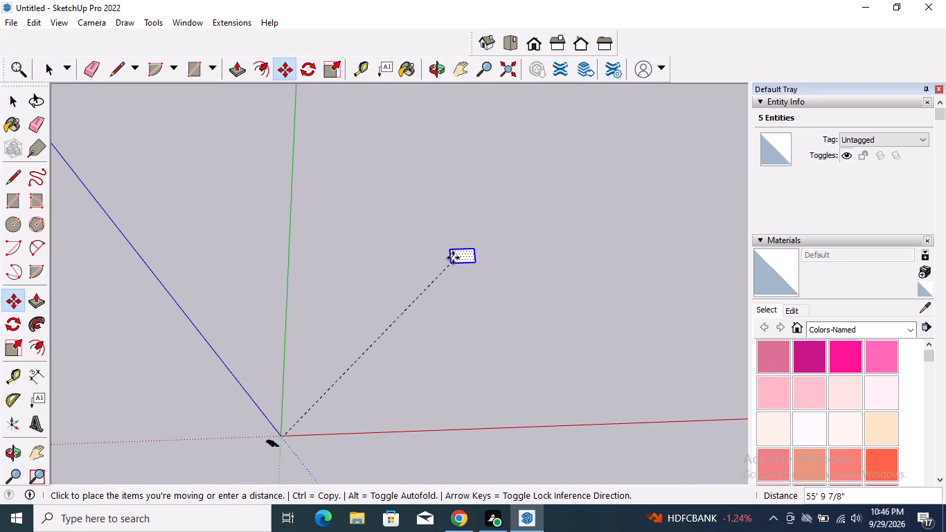
key("space")
scroll(464, 256, "up", 11)
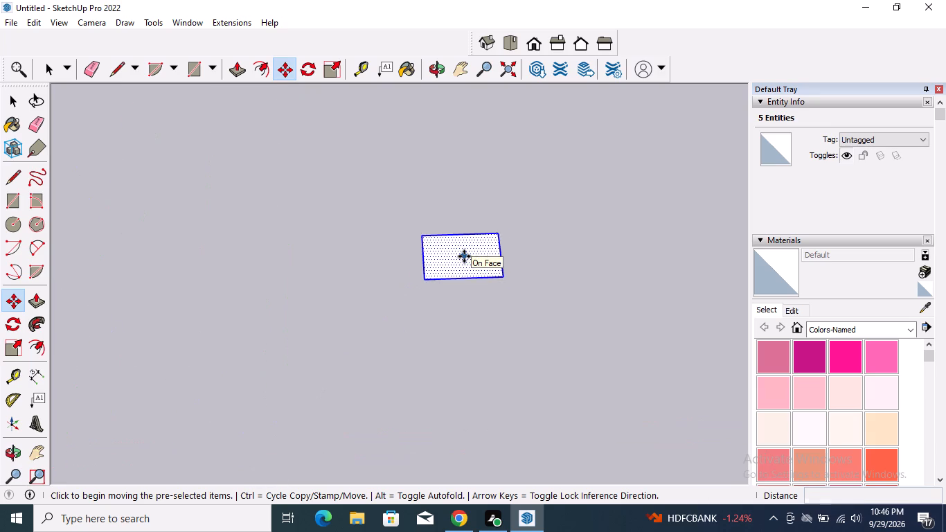
scroll(464, 256, "up", 1)
key("space")
left_click(470, 338)
Examine the relocated rectangle up close from several angles.
scroll(470, 338, "down", 8)
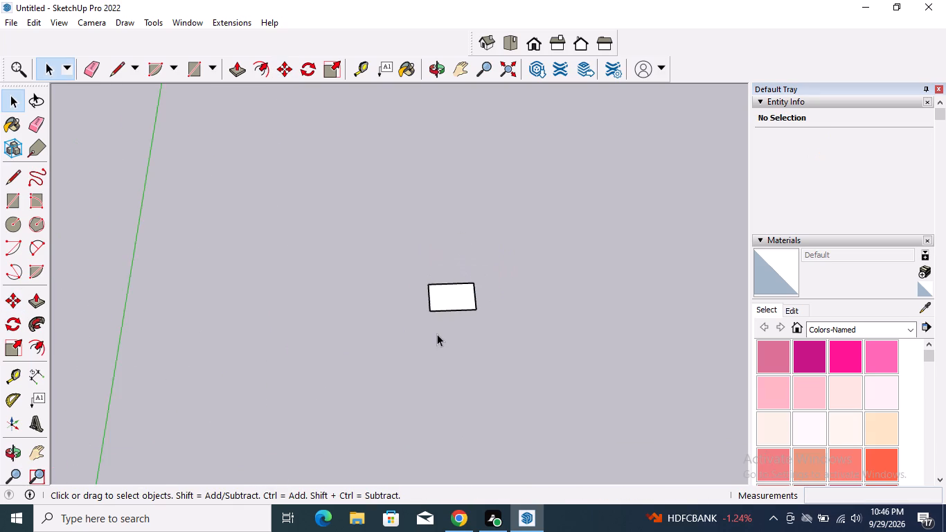
scroll(437, 334, "down", 5)
middle_click_drag(440, 348, 364, 252)
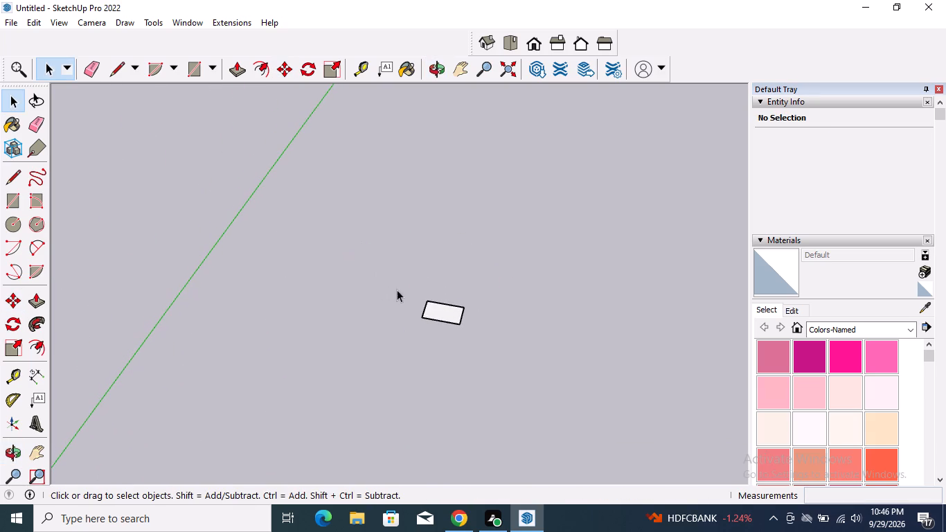
scroll(447, 296, "up", 19)
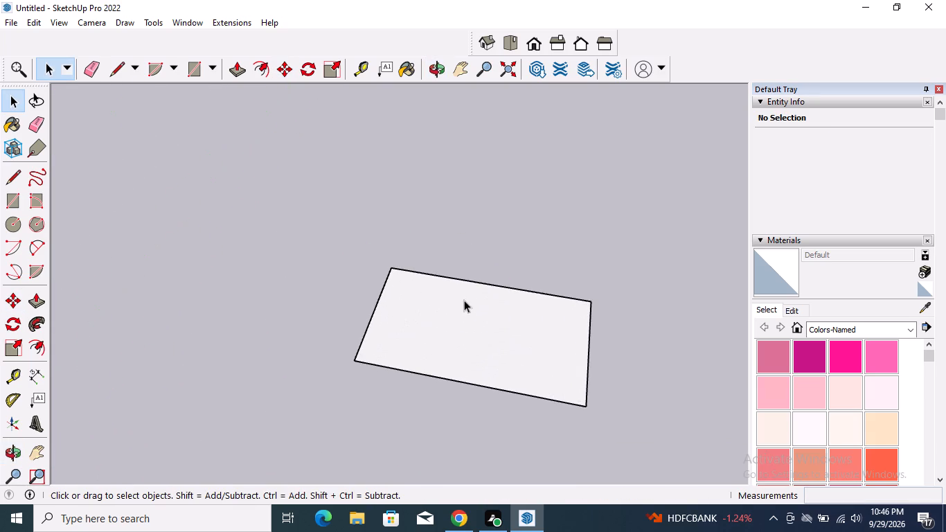
scroll(515, 368, "up", 8)
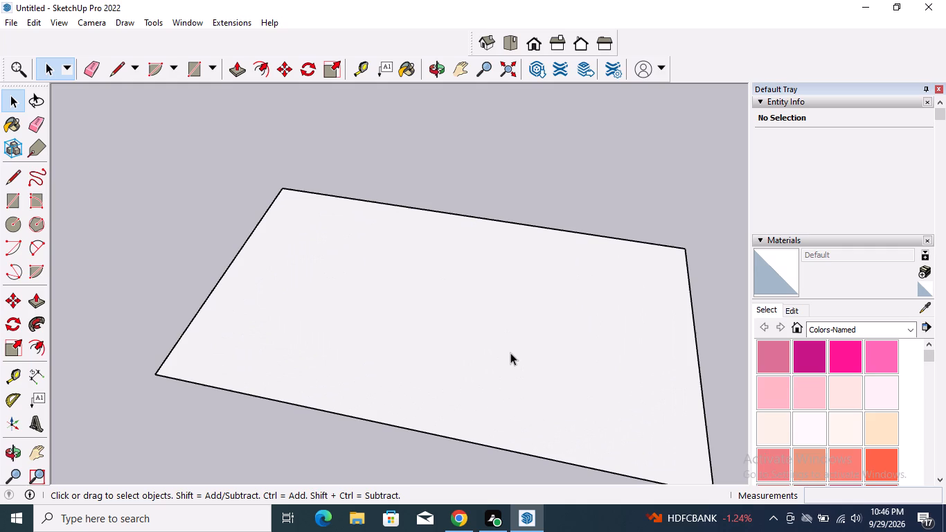
scroll(379, 344, "down", 2)
middle_click_drag(393, 365, 384, 326)
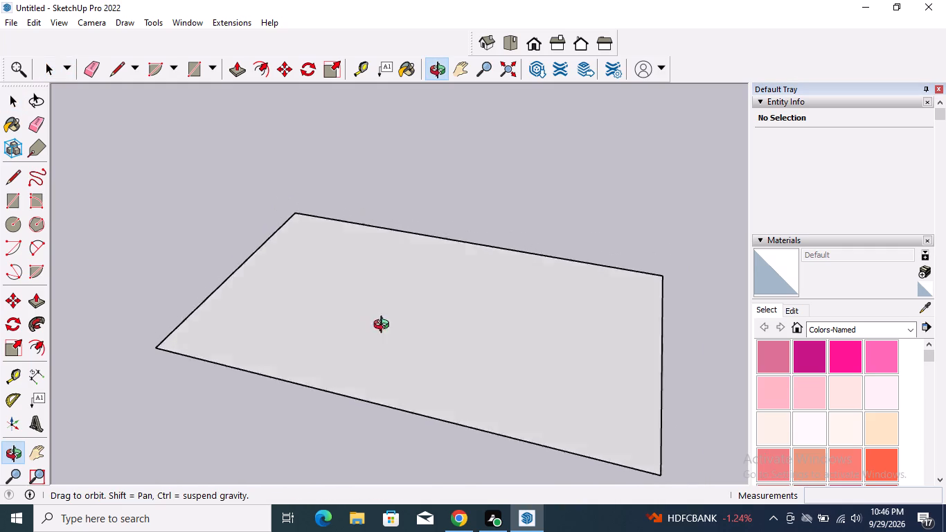
middle_click_drag(384, 326, 436, 326)
scroll(400, 338, "down", 2)
middle_click_drag(398, 340, 394, 371)
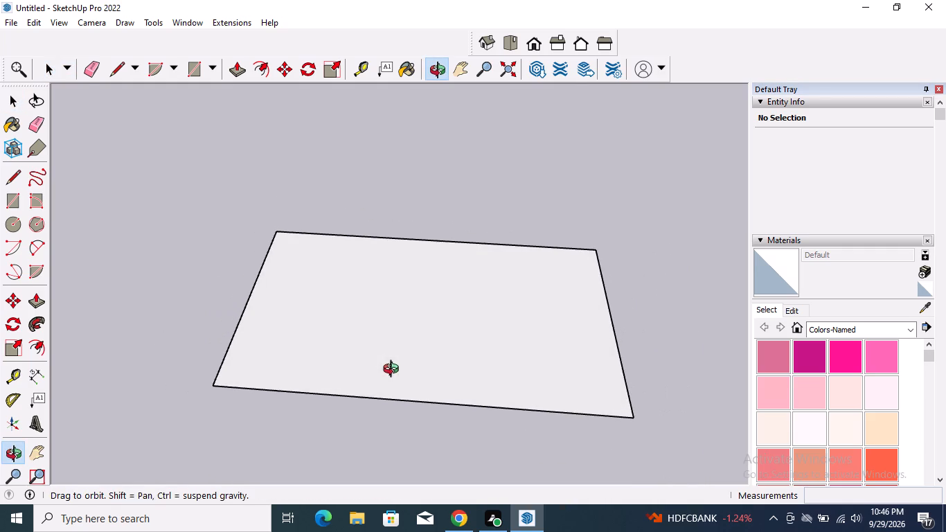
scroll(427, 309, "up", 2)
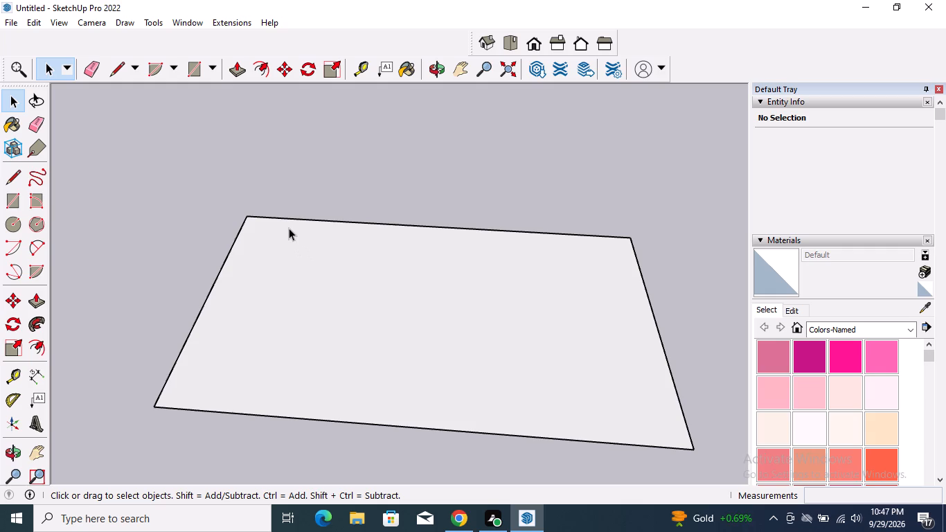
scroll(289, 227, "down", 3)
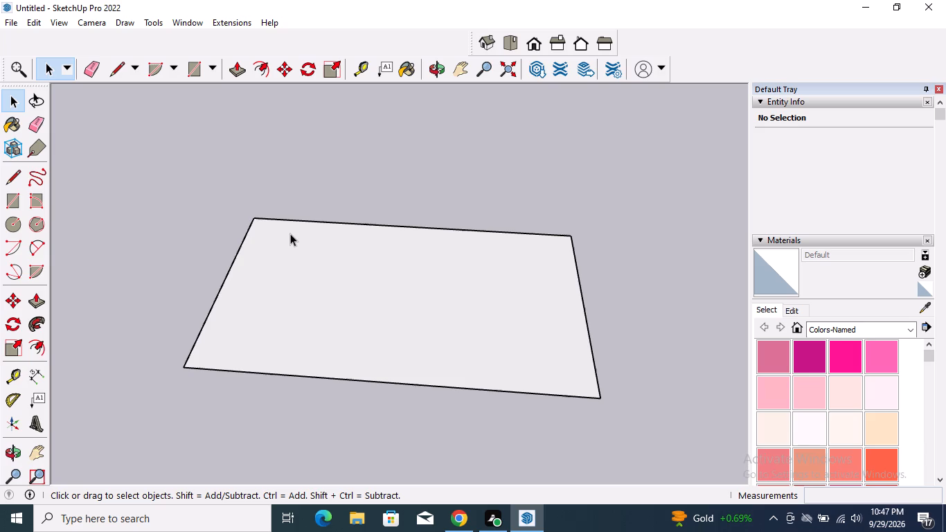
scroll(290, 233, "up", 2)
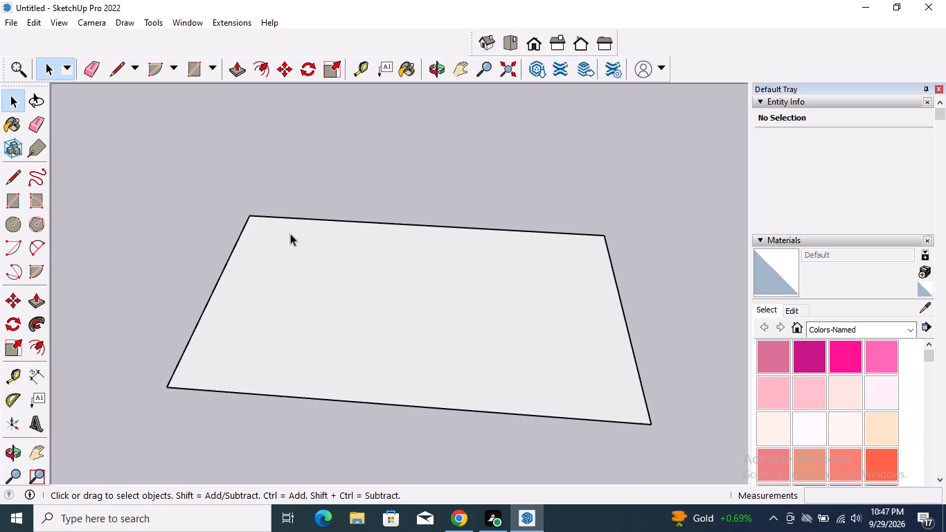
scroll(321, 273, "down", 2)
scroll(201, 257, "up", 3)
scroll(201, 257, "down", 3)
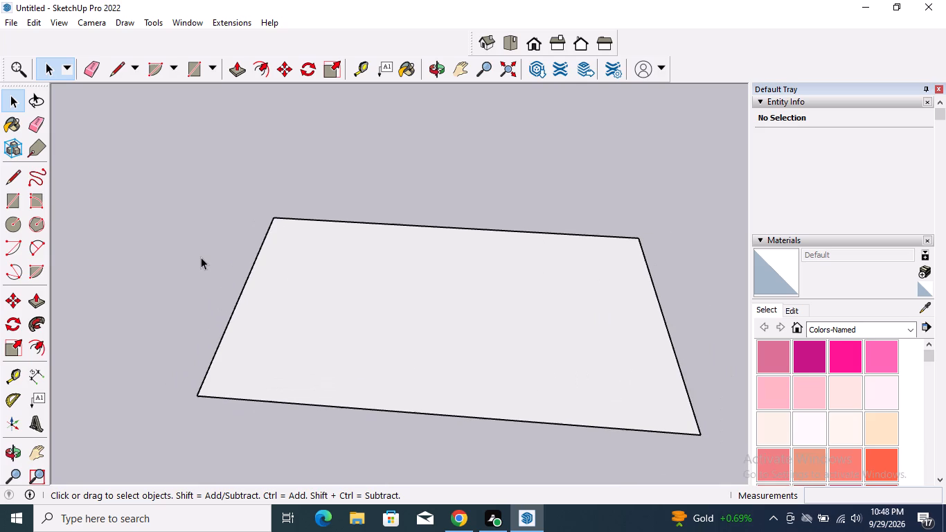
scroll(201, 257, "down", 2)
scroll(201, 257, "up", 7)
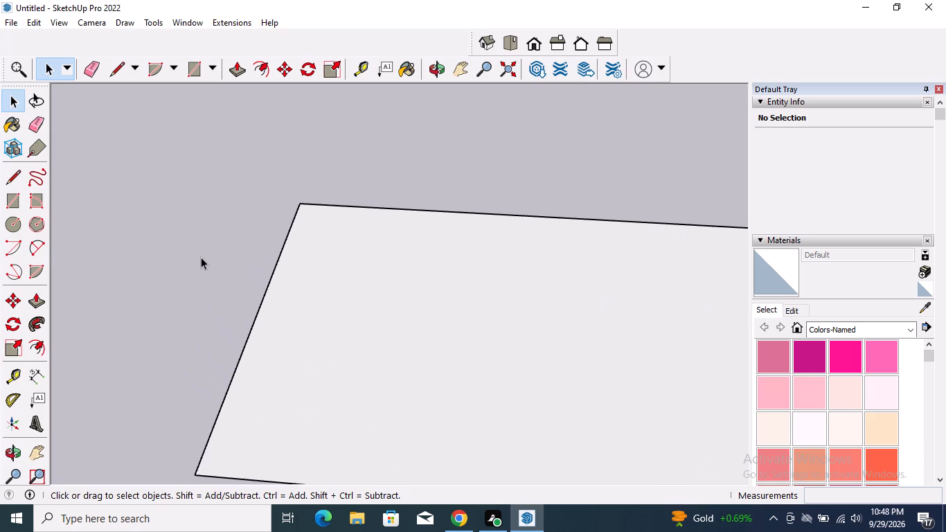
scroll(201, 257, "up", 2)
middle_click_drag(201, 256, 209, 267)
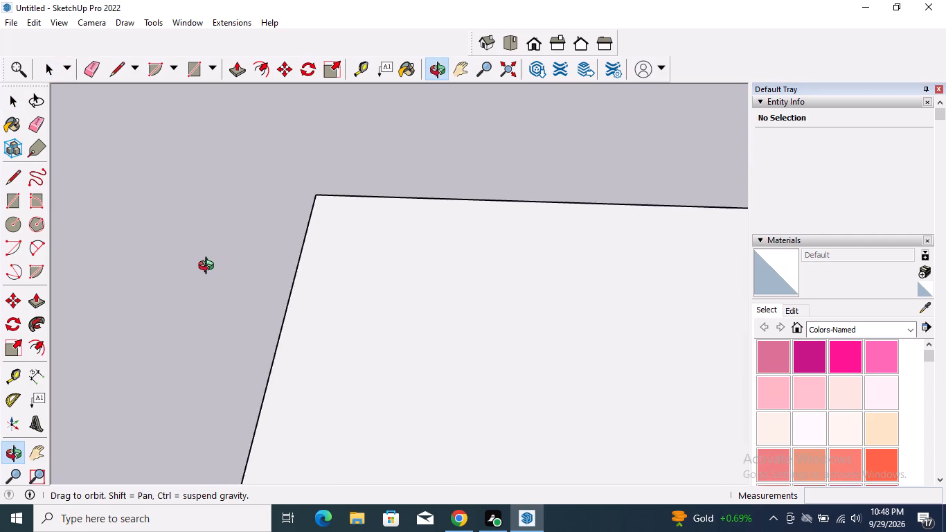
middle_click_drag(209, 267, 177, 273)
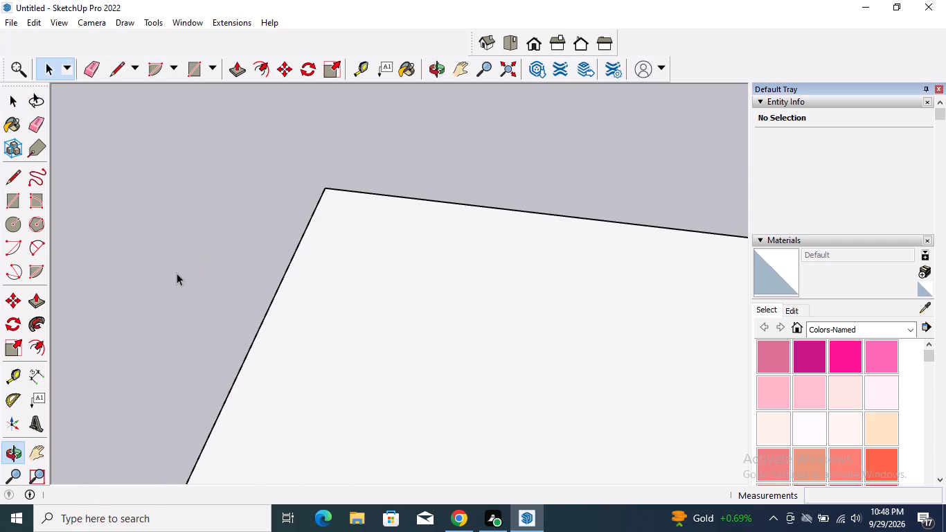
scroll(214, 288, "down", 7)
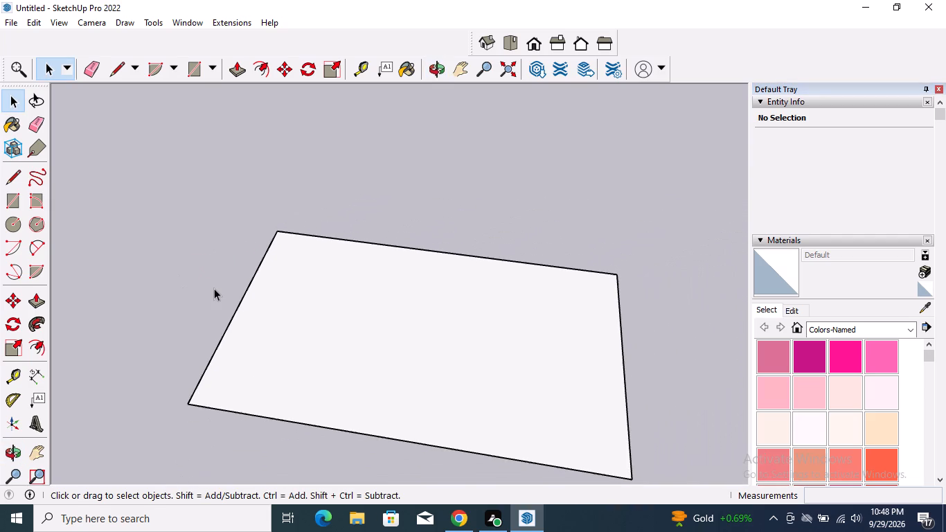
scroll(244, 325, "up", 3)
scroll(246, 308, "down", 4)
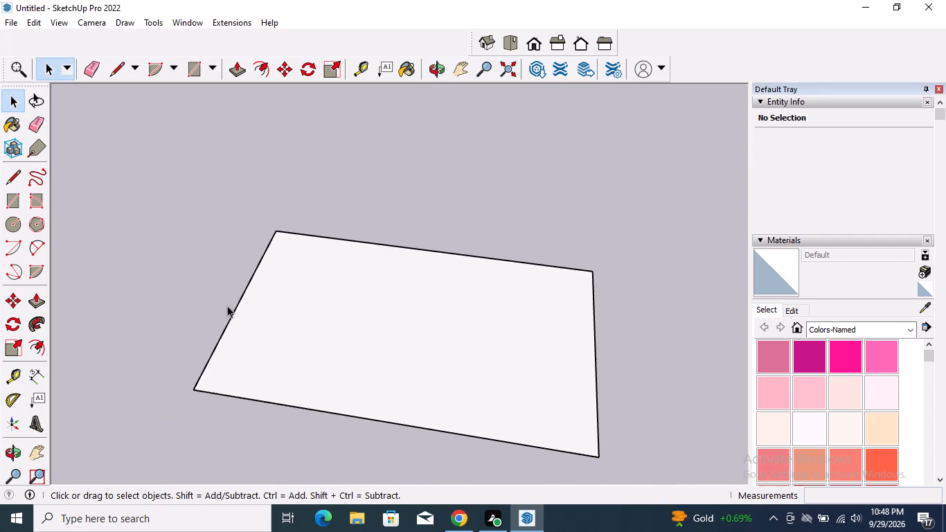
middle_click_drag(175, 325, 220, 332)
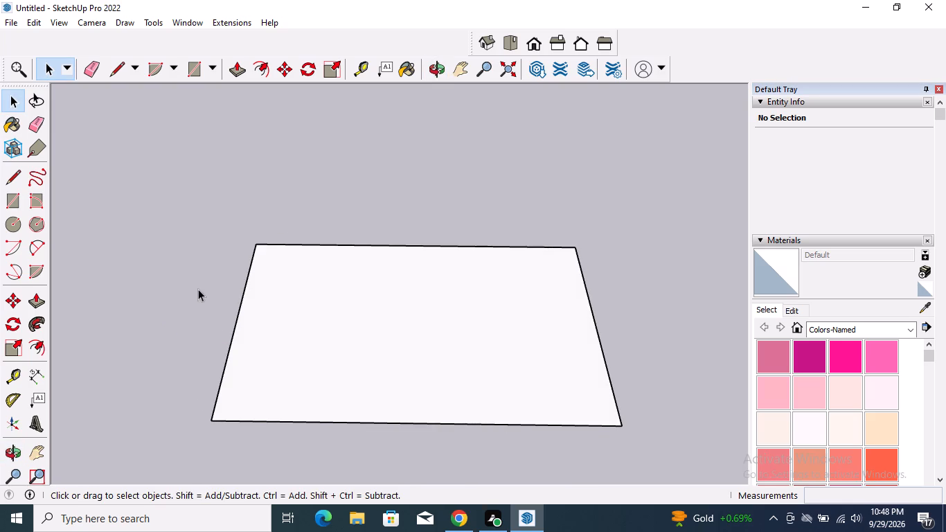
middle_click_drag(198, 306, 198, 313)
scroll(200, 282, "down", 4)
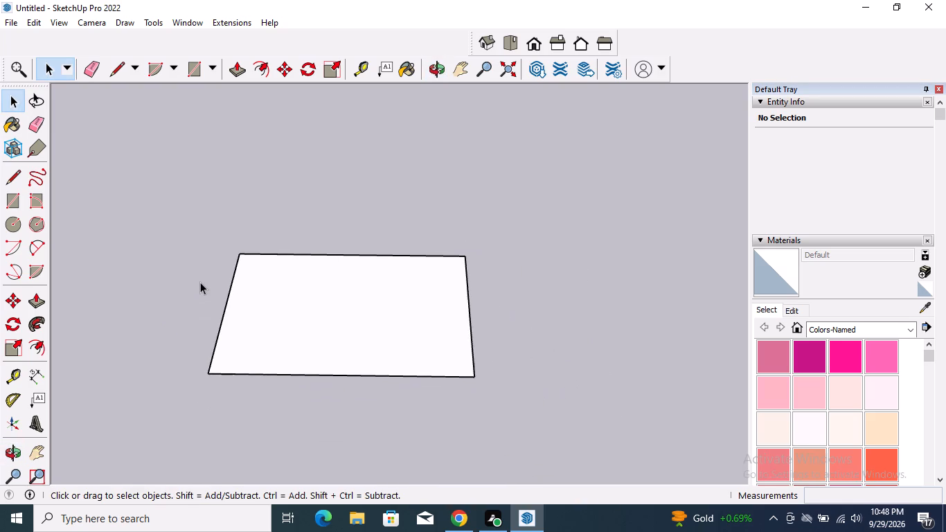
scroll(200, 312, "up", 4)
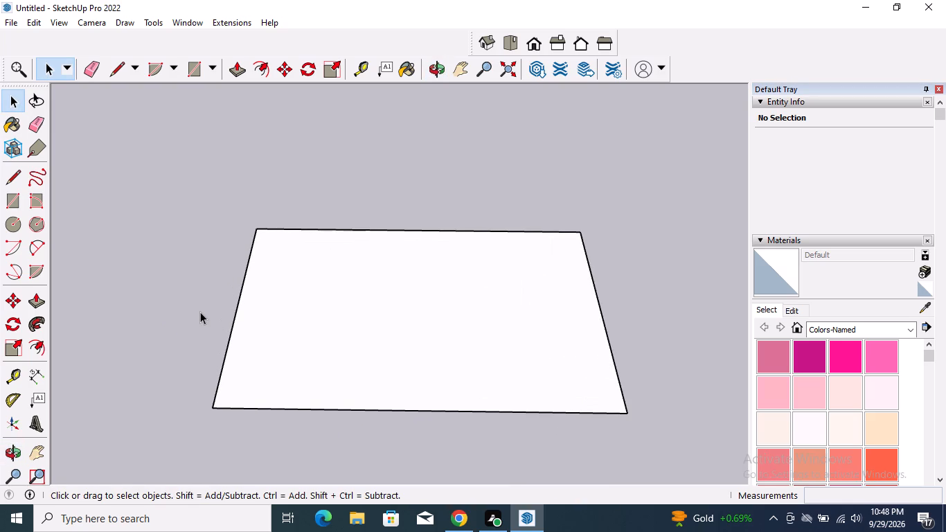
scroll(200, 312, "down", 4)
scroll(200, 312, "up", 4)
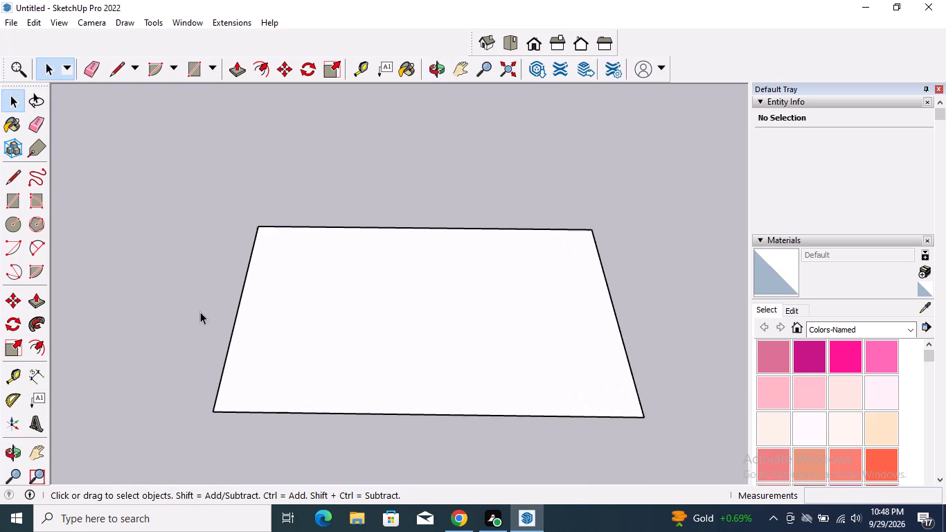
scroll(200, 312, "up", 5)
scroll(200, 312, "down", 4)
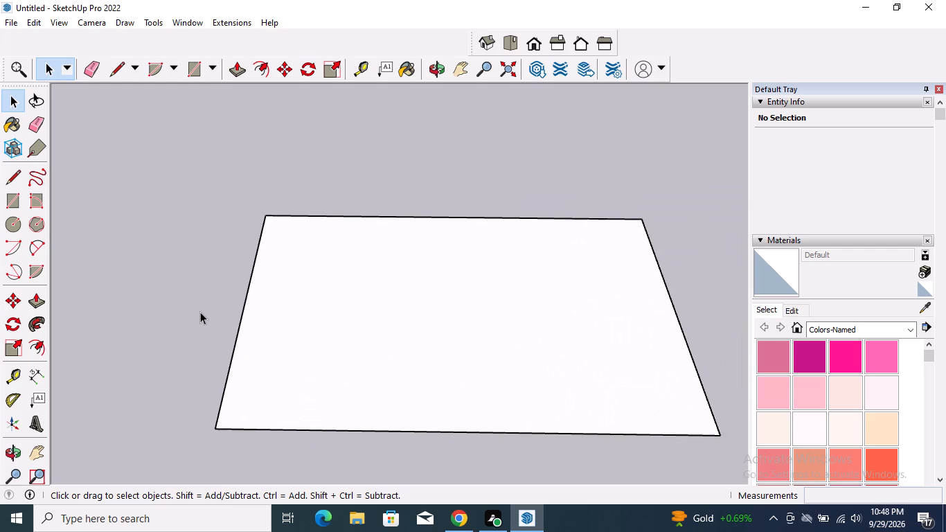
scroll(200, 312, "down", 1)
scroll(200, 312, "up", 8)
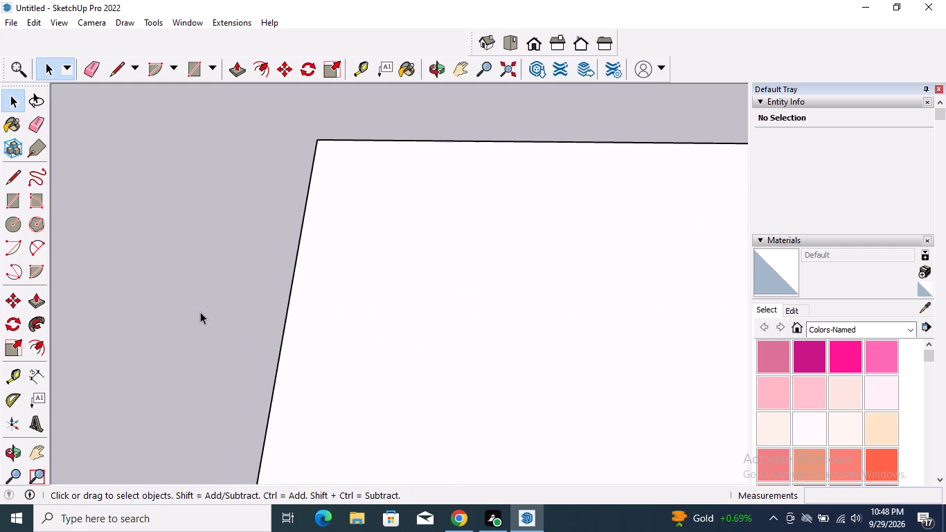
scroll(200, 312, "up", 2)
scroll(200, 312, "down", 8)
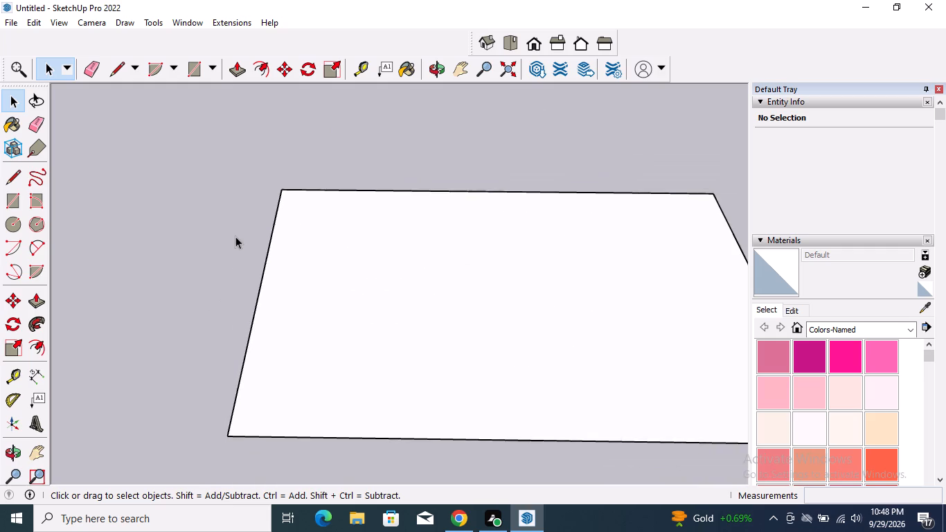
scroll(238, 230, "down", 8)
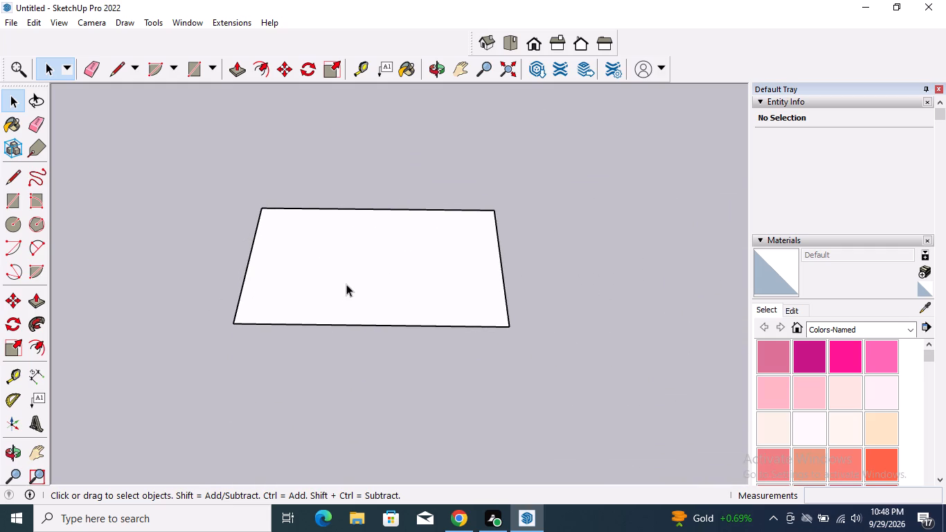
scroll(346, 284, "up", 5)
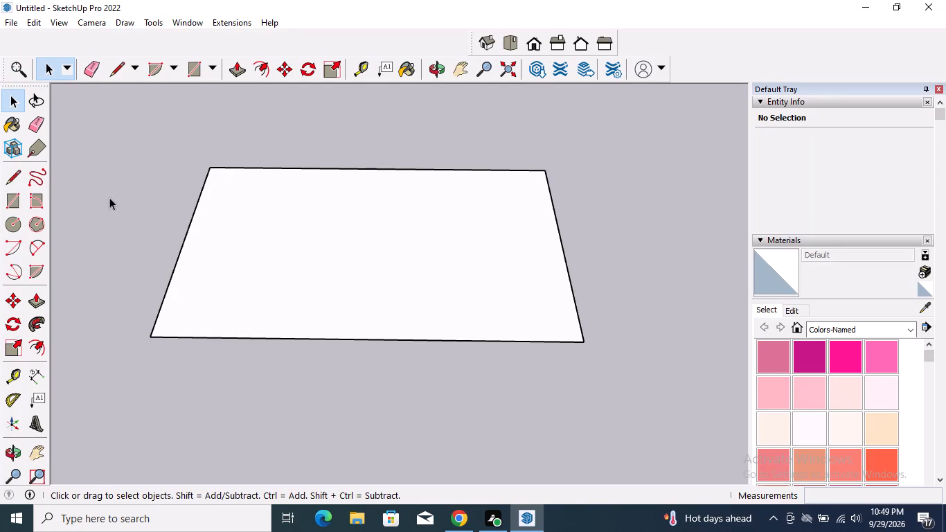
Draw lines just inside two adjacent rectangle edges, about 6' 1" along the long edge and about 3' 8" along the short edge.
scroll(143, 231, "down", 4)
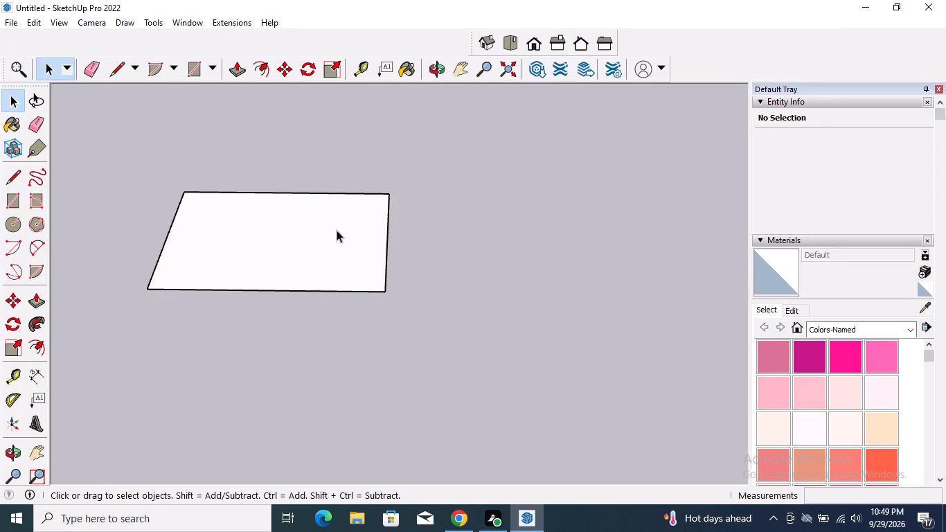
middle_click_drag(346, 260, 215, 265)
scroll(292, 130, "up", 3)
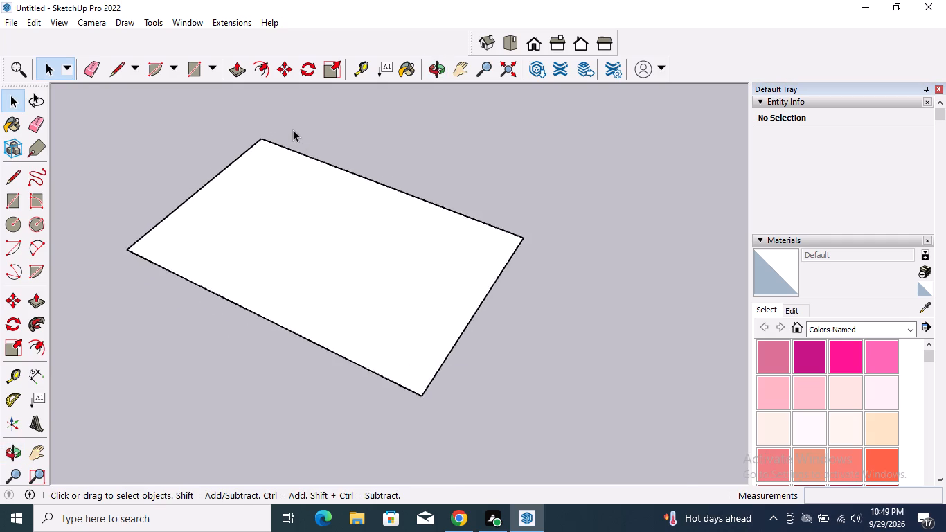
scroll(293, 130, "up", 6)
left_click(16, 184)
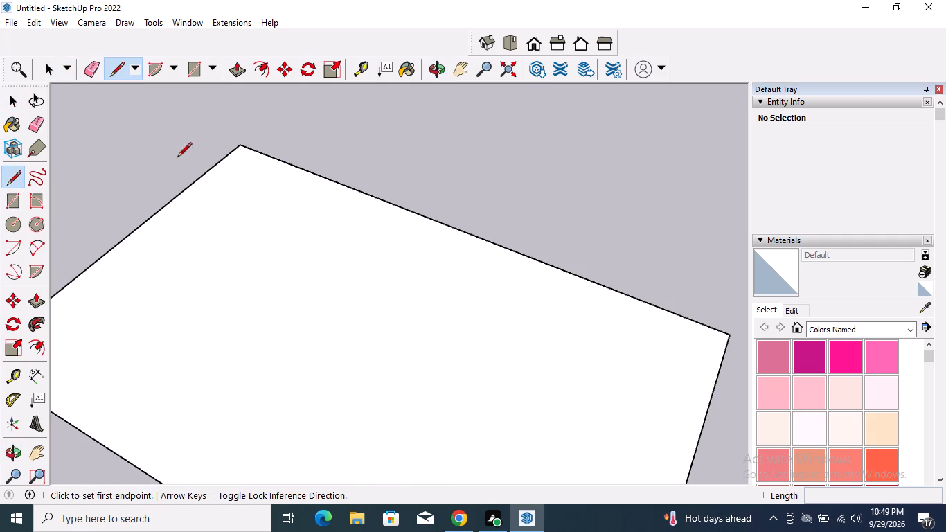
left_click(233, 154)
scroll(269, 190, "down", 4)
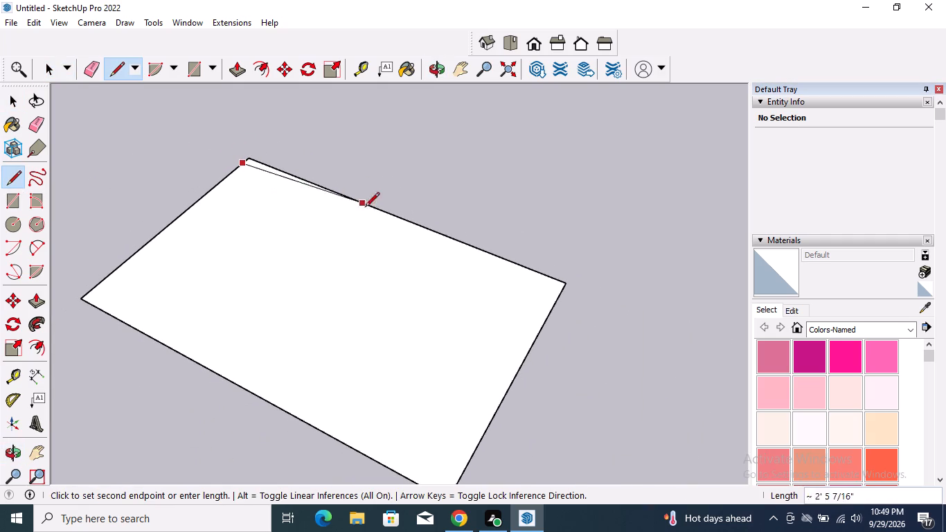
left_click(560, 292)
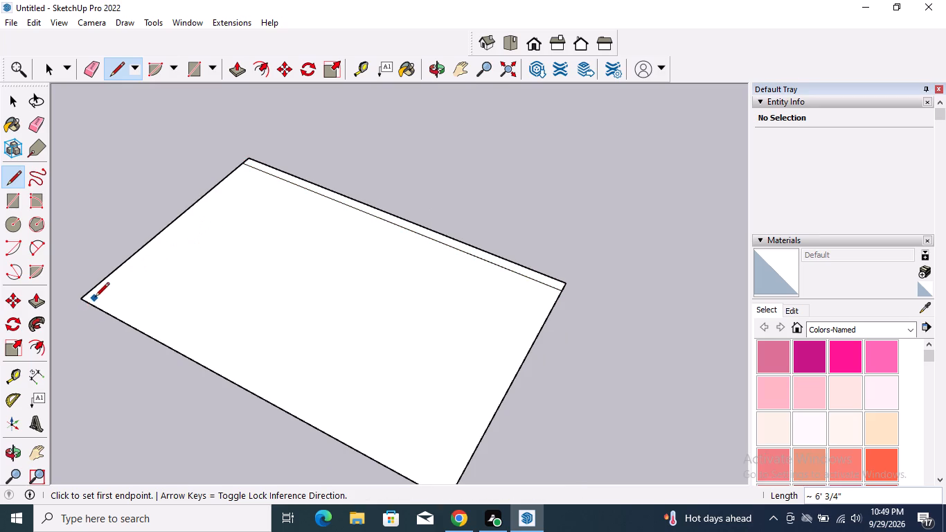
left_click(93, 301)
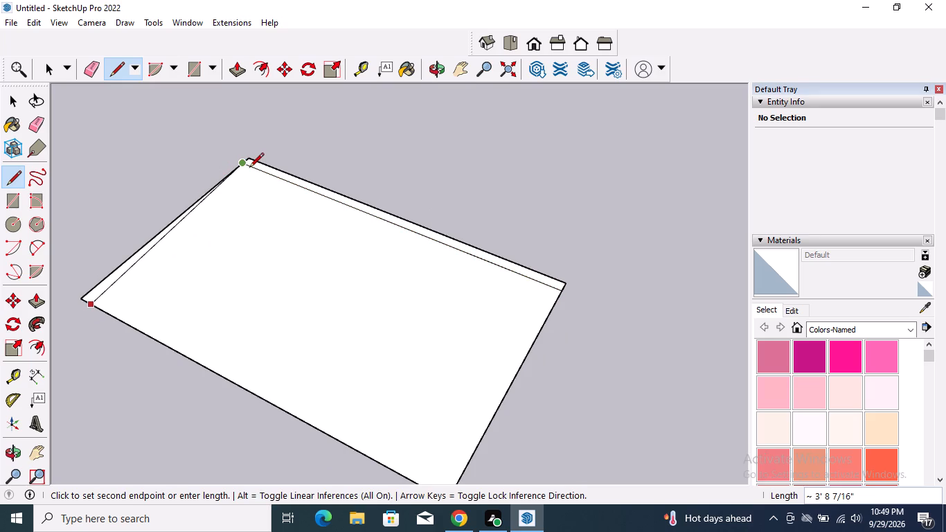
left_click(252, 170)
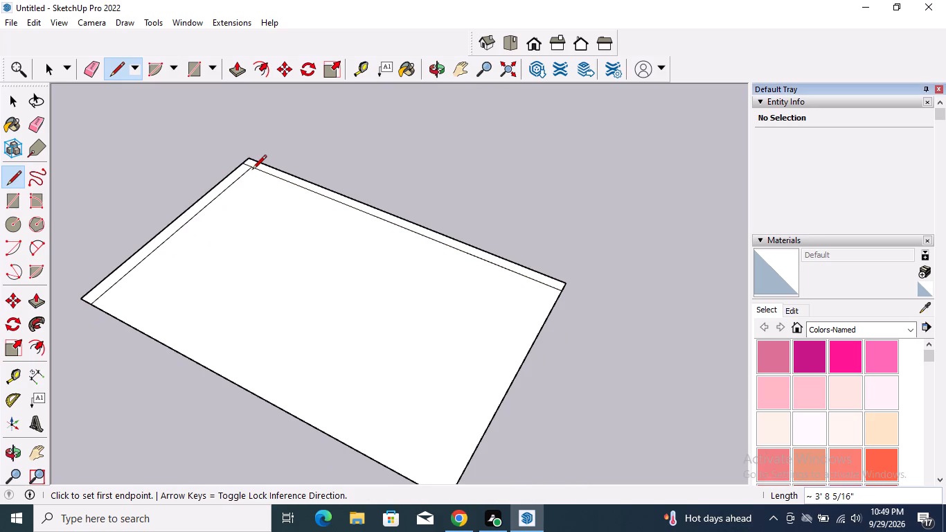
key("space")
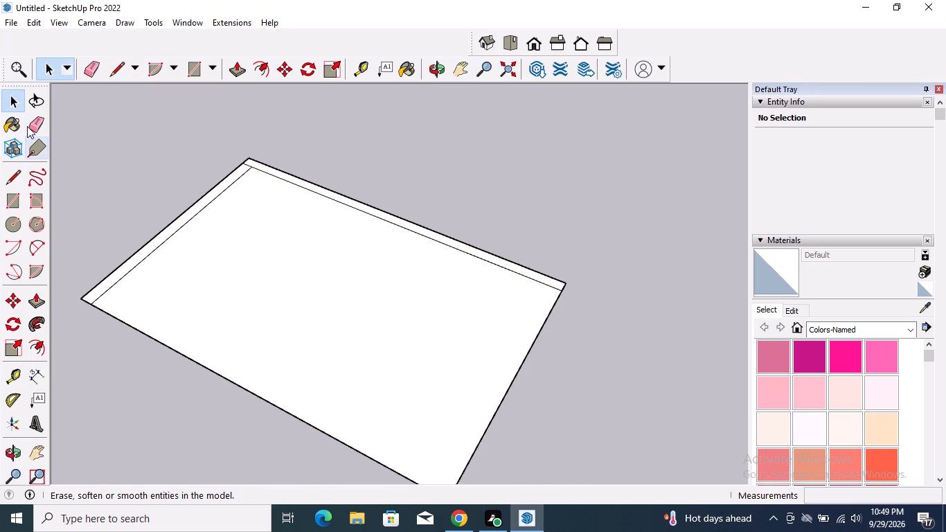
Erase the short leftover line segment where the two inner lines cross near the rectangle's corner.
left_click(27, 125)
scroll(240, 156, "up", 7)
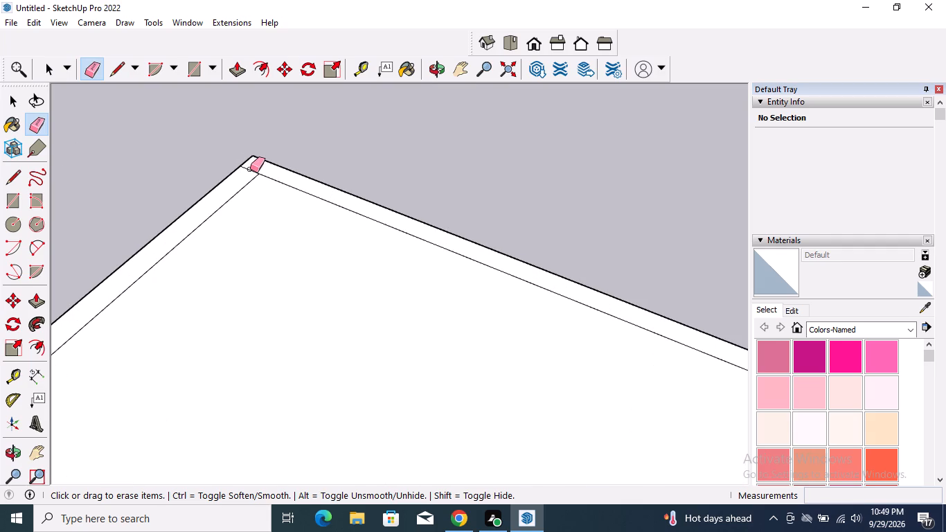
left_click(250, 169)
key("space")
scroll(250, 169, "down", 8)
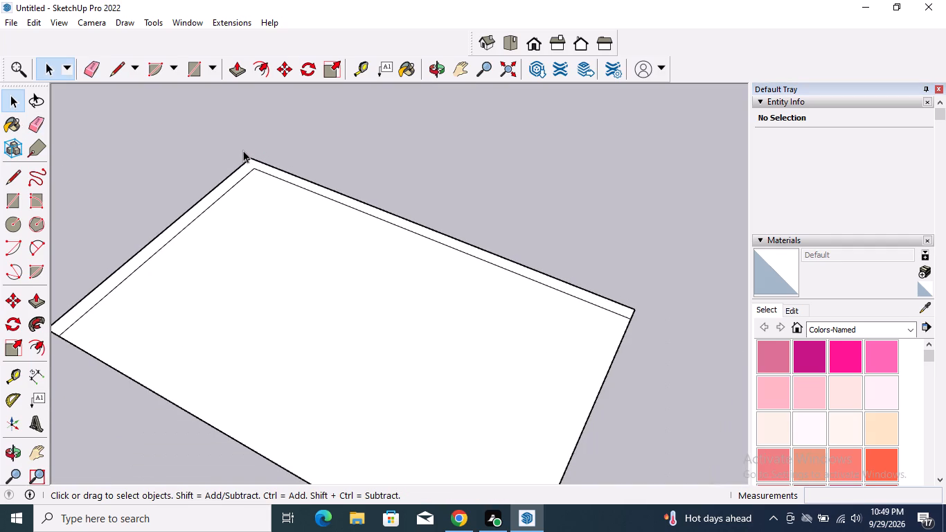
Push/Pull the L-shaped border strip upward about 2' 6" to form two adjoining walls.
left_click(43, 297)
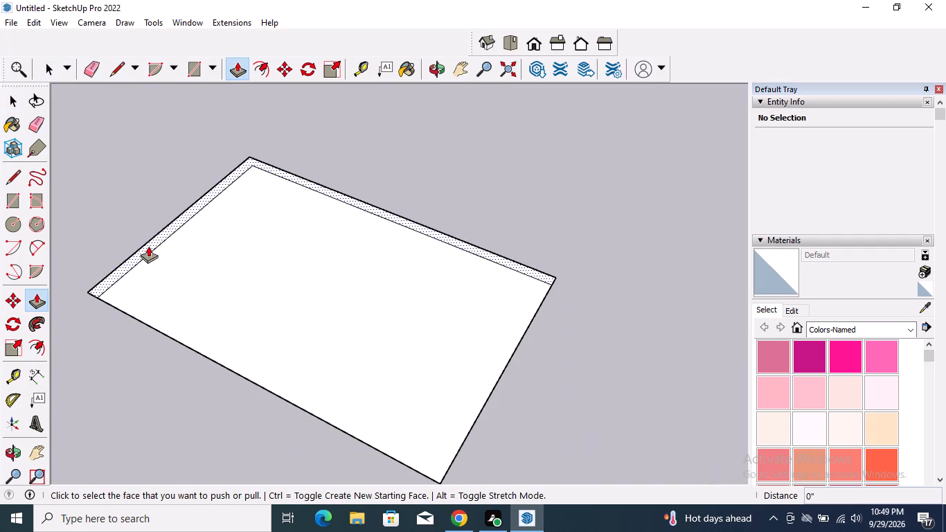
left_click(148, 245)
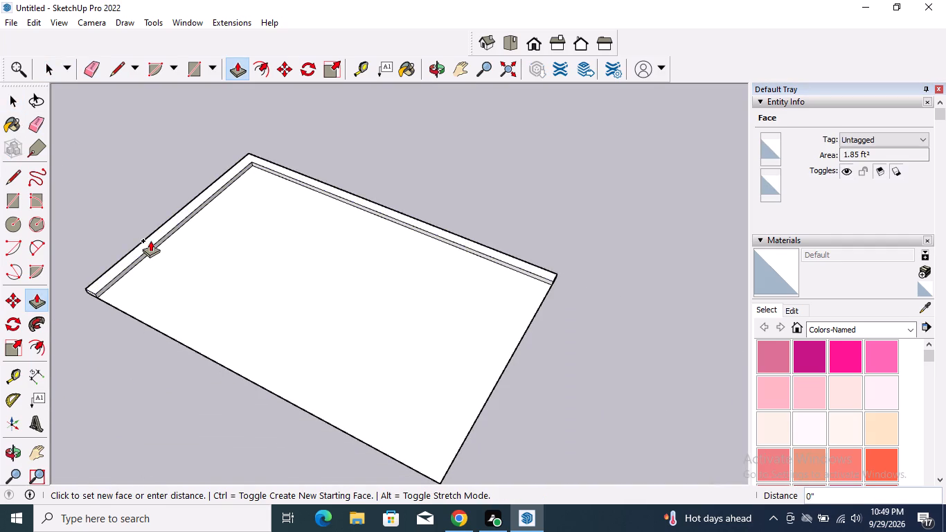
scroll(152, 223, "down", 7)
middle_click_drag(152, 240, 184, 217)
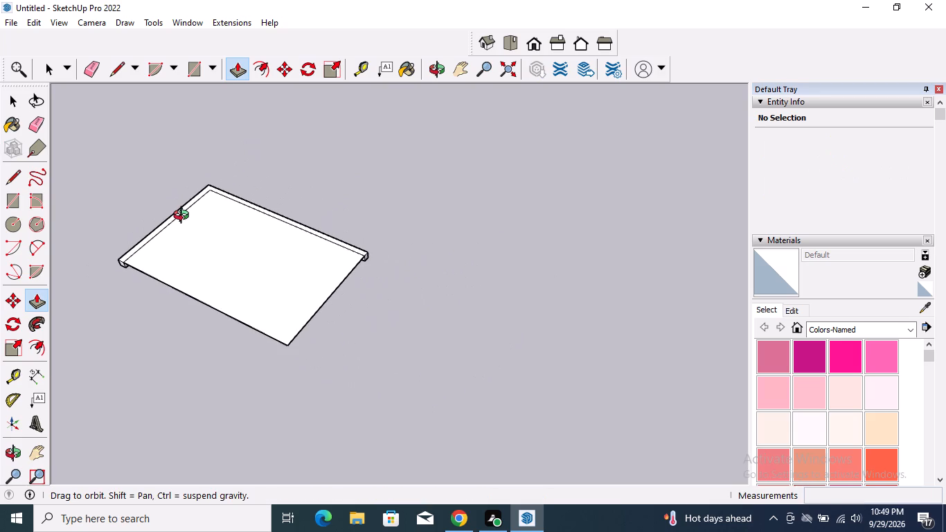
middle_click_drag(184, 217, 160, 172)
middle_click_drag(182, 284, 184, 215)
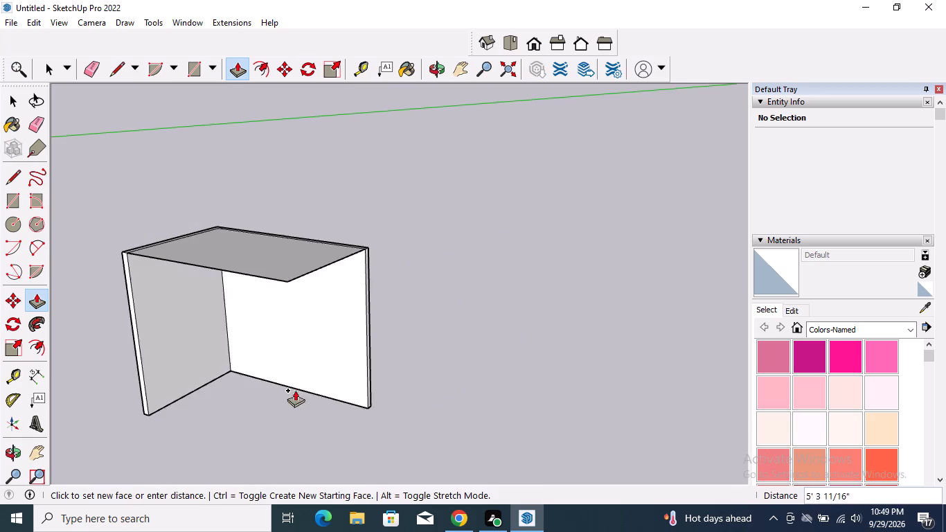
scroll(316, 303, "down", 13)
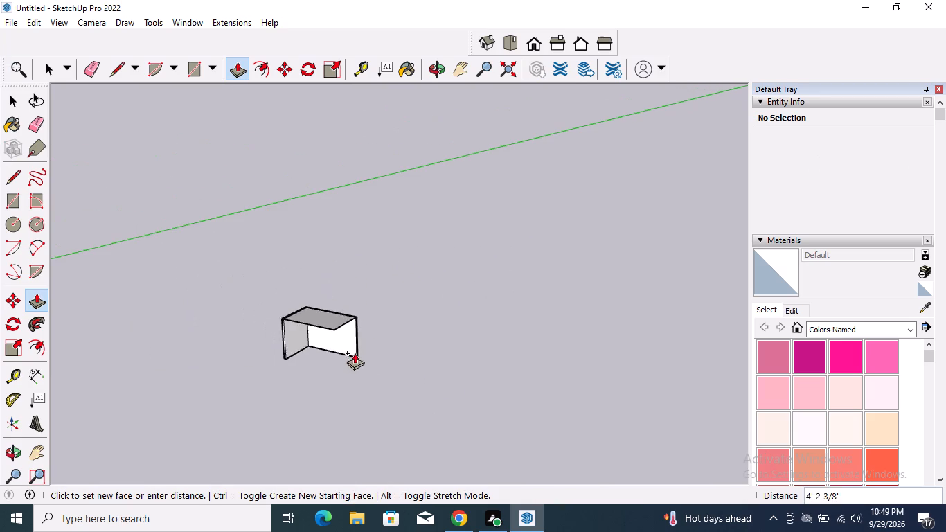
scroll(271, 246, "up", 3)
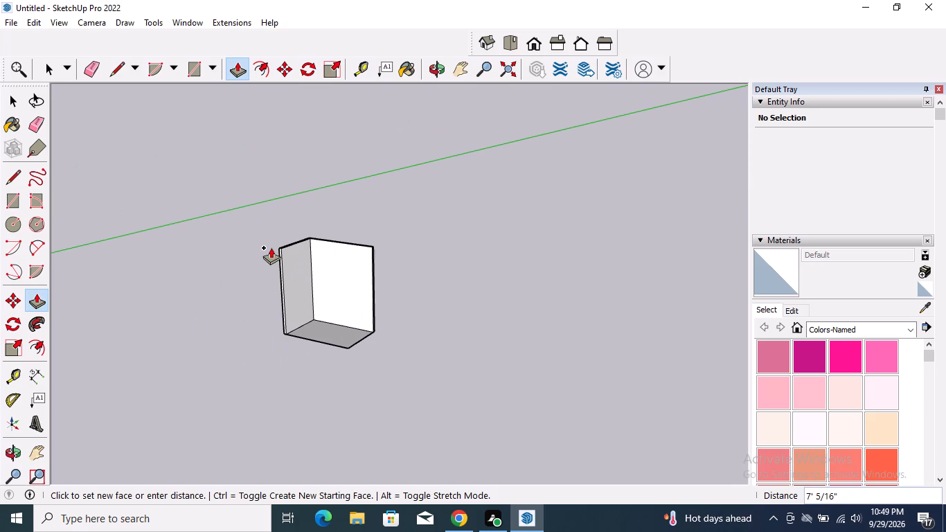
scroll(418, 405, "up", 11)
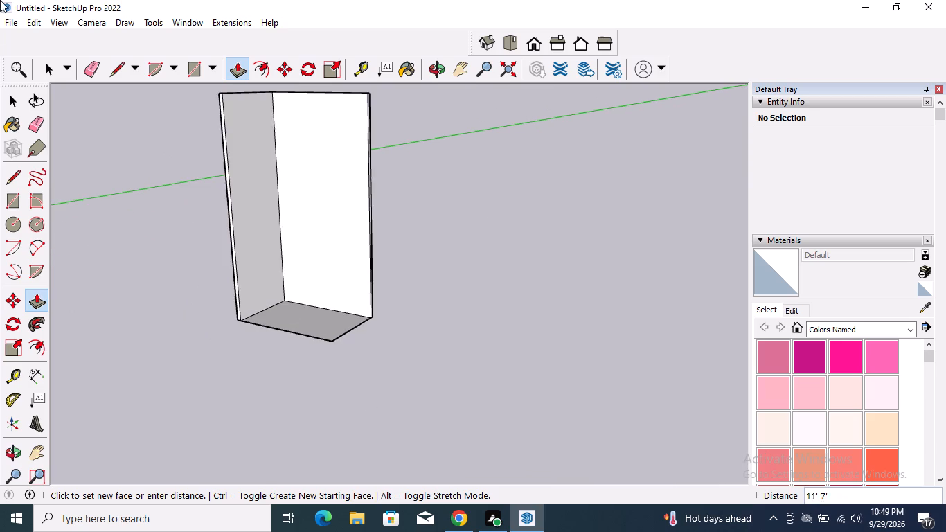
scroll(280, 304, "up", 13)
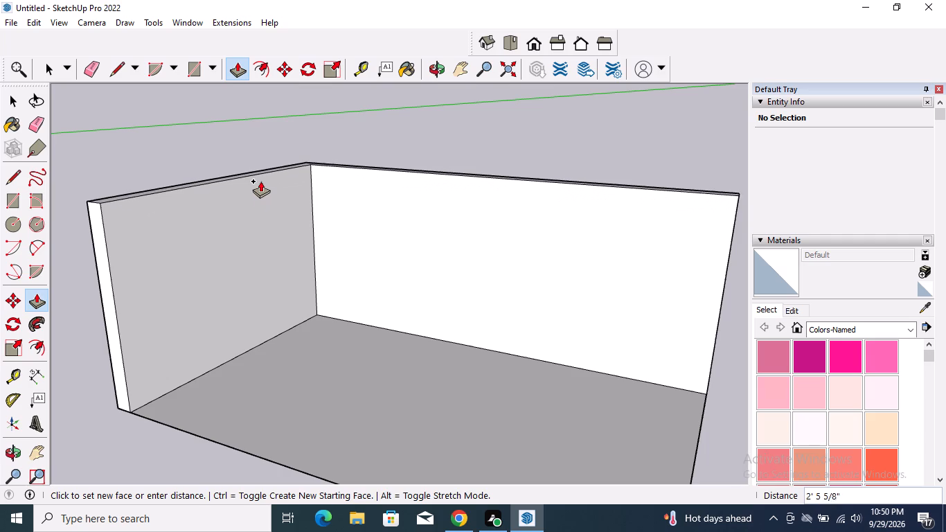
left_click(260, 179)
scroll(241, 230, "down", 4)
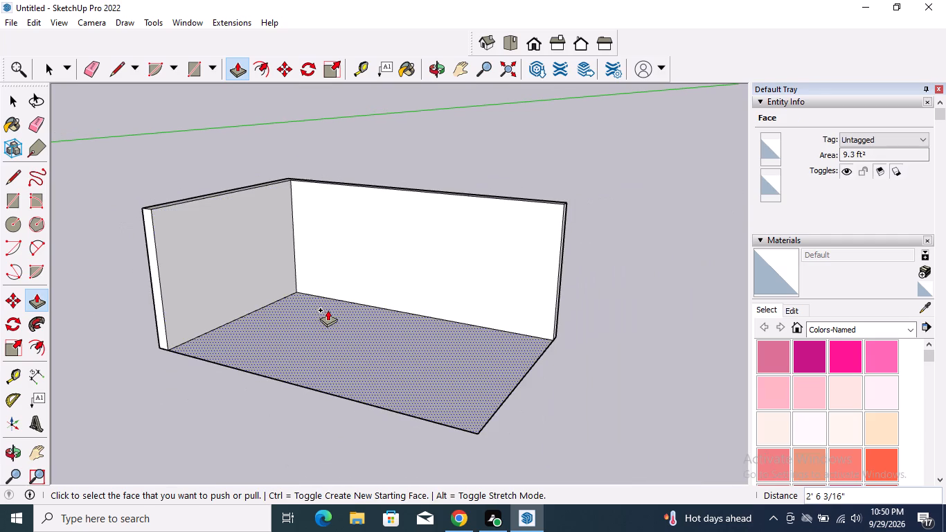
key("space")
scroll(328, 310, "down", 10)
Draw an L-shaped outline on the floor parallel to both walls, about 2' 6" beside the short wall, continuing to the floor's open side edge.
scroll(328, 310, "up", 10)
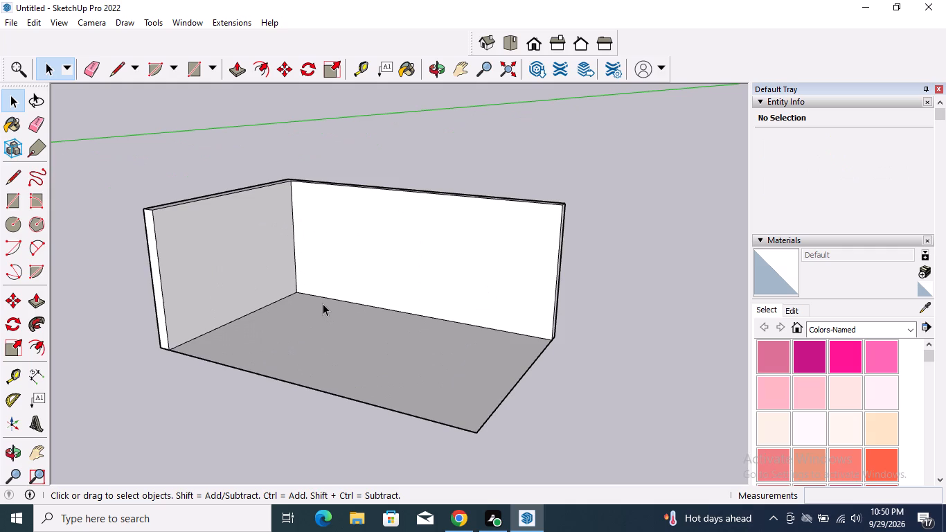
scroll(323, 303, "up", 2)
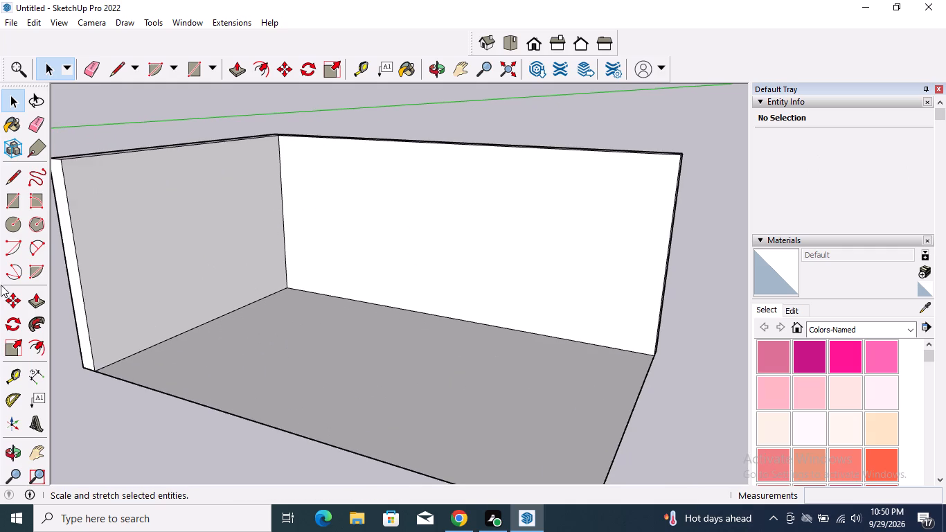
left_click(12, 183)
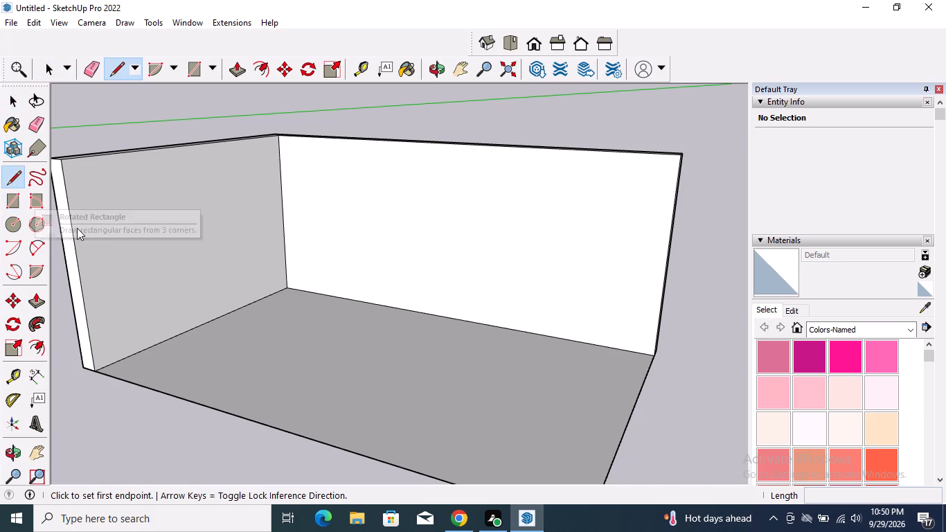
left_click(162, 396)
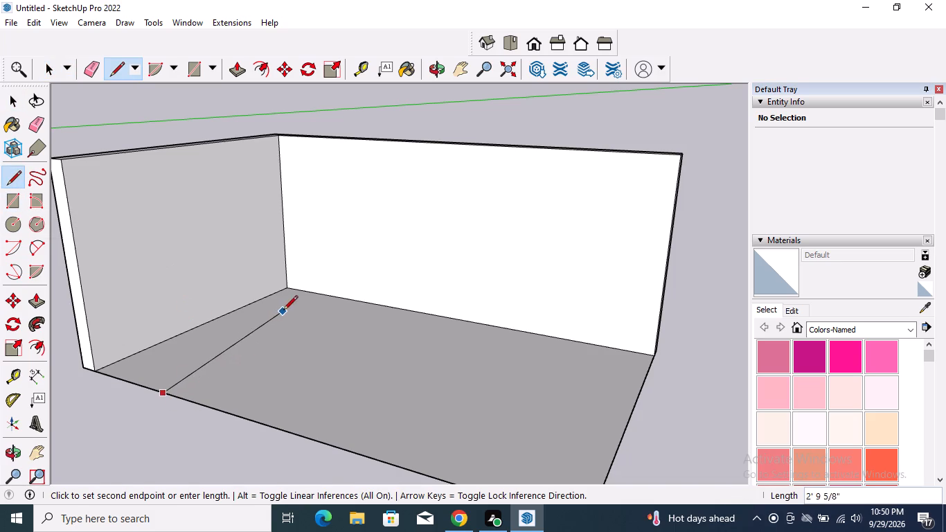
middle_click_drag(327, 343, 350, 403)
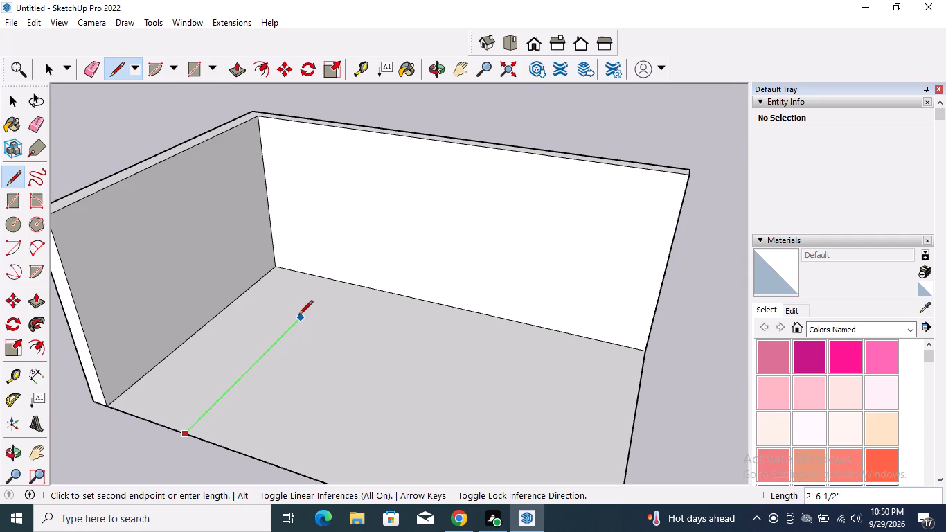
left_click(297, 317)
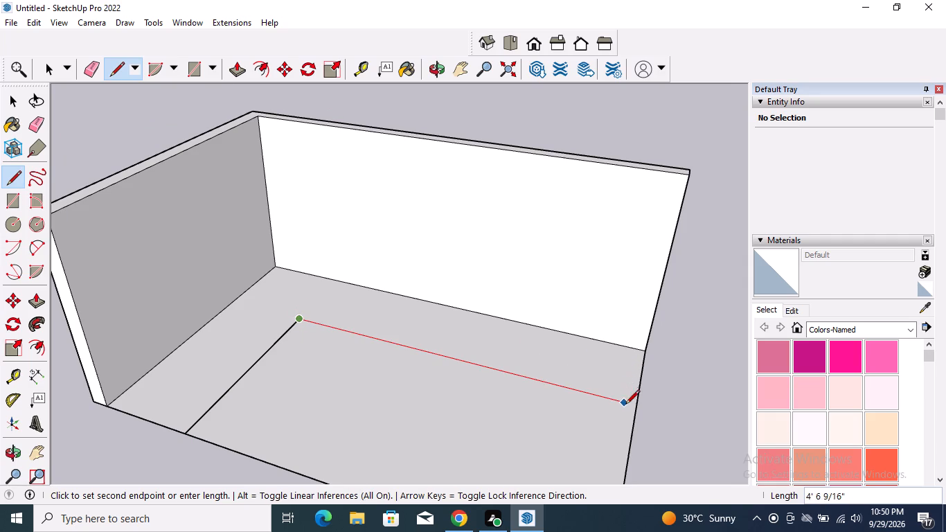
left_click(636, 407)
key("space")
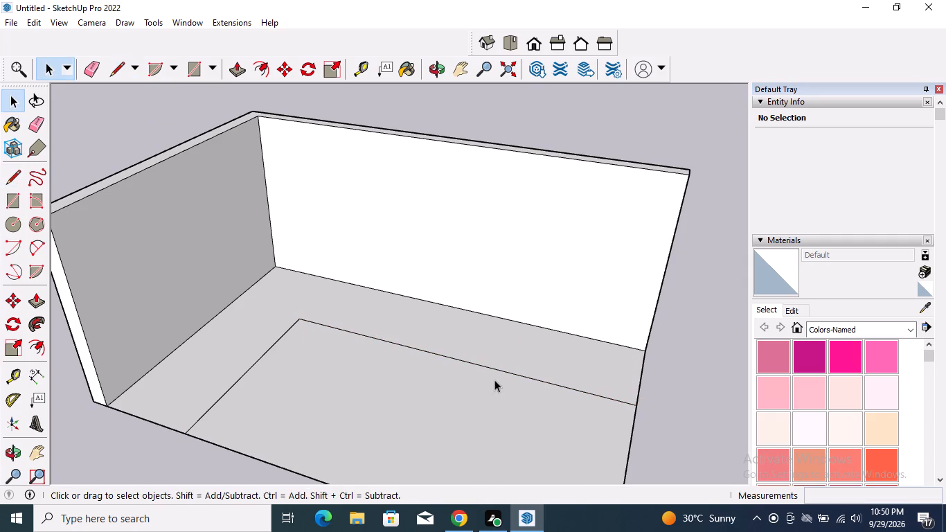
Draw a line about 1' 2" long across the floor strip, from the inner outline to the base of the long wall.
middle_click_drag(489, 385, 392, 368)
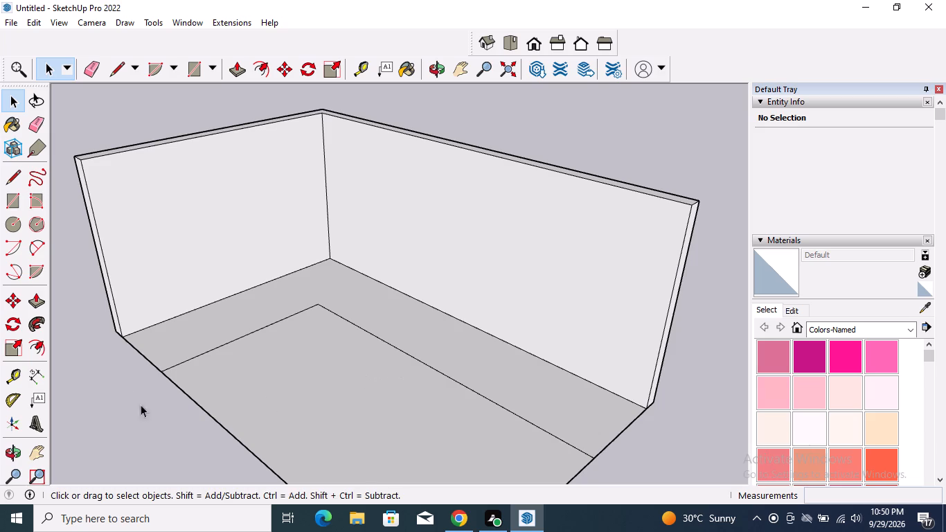
left_click(13, 185)
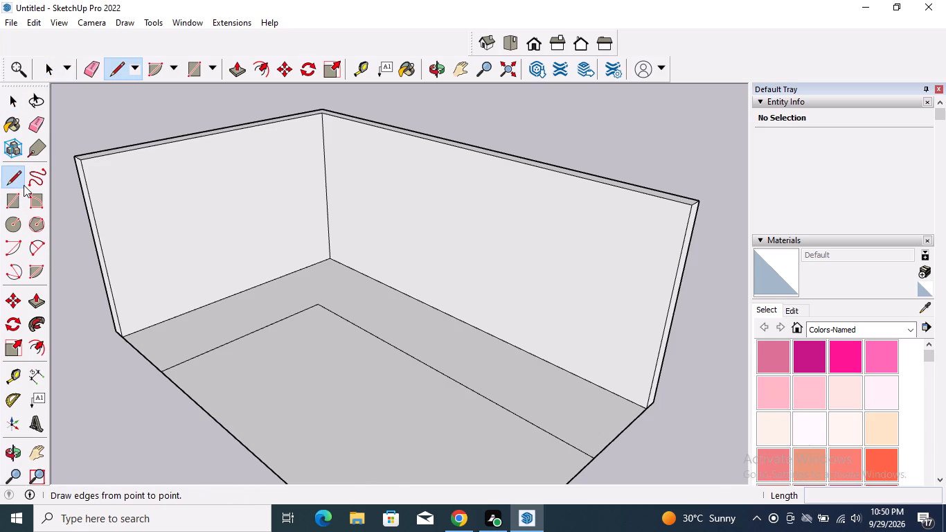
left_click(412, 352)
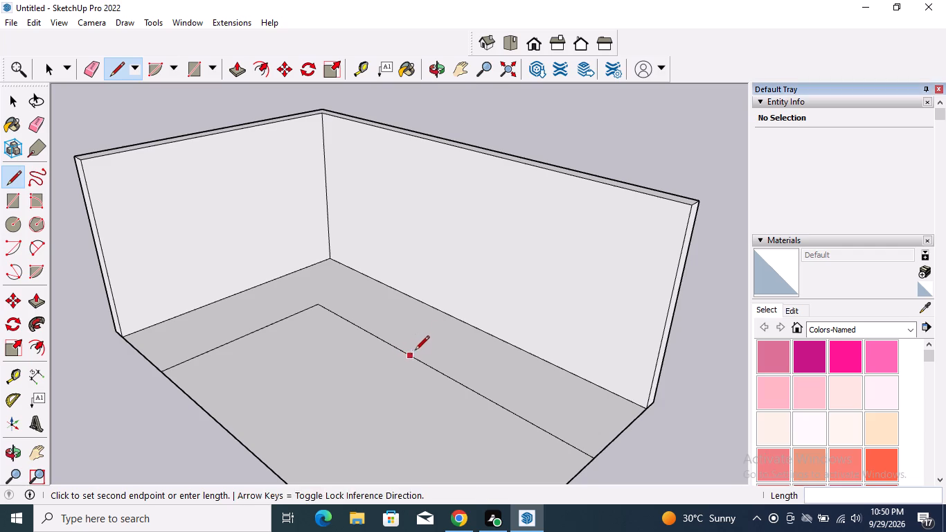
left_click(469, 323)
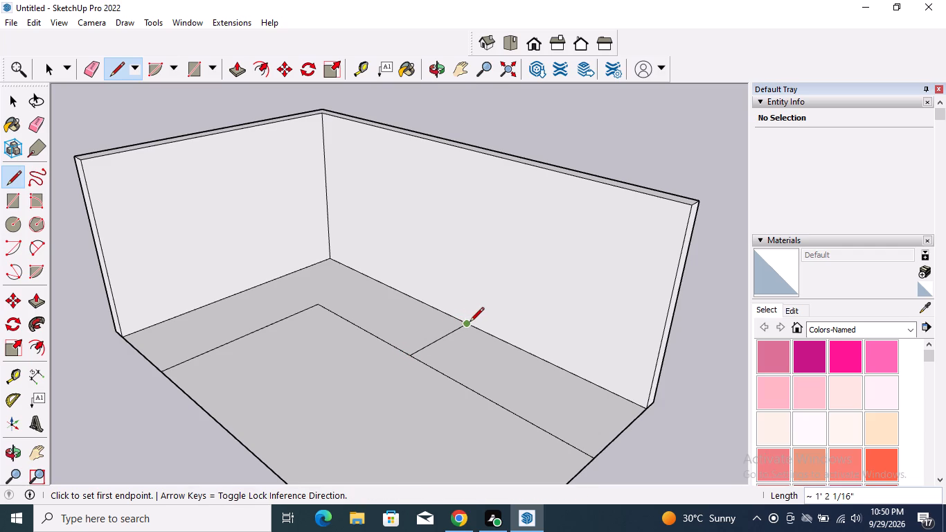
key("space")
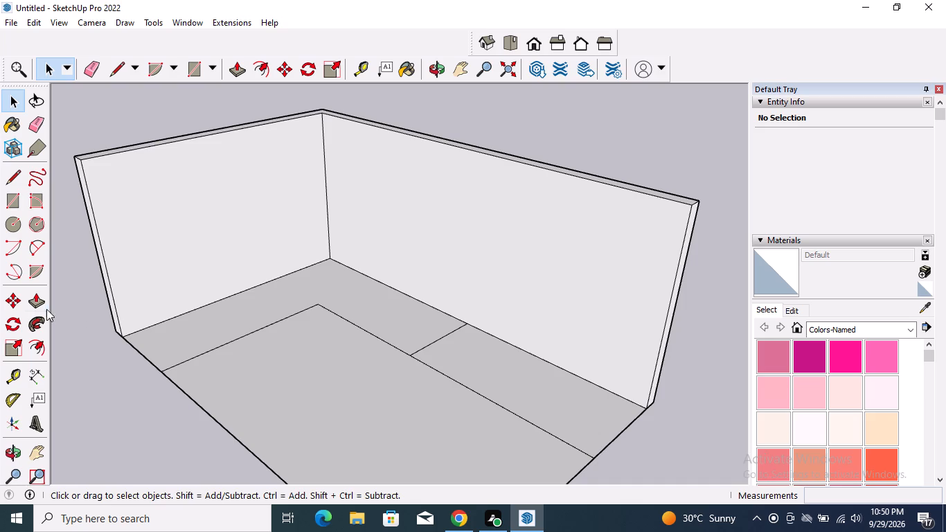
Push/Pull the L-shaped floor area in the wall corner upward about 10" to form a raised counter block.
left_click(33, 305)
left_click(401, 310)
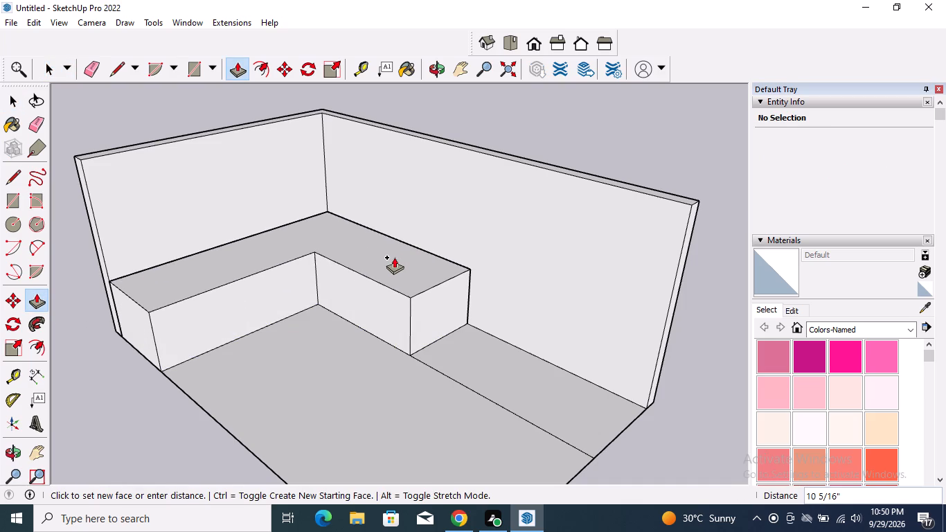
left_click(394, 256)
scroll(426, 298, "down", 5)
middle_click_drag(407, 326, 418, 220)
key("space")
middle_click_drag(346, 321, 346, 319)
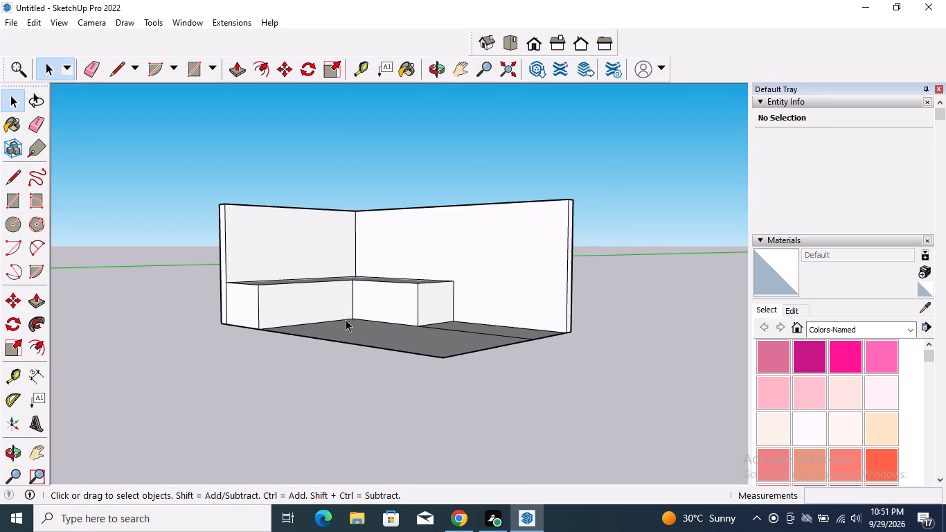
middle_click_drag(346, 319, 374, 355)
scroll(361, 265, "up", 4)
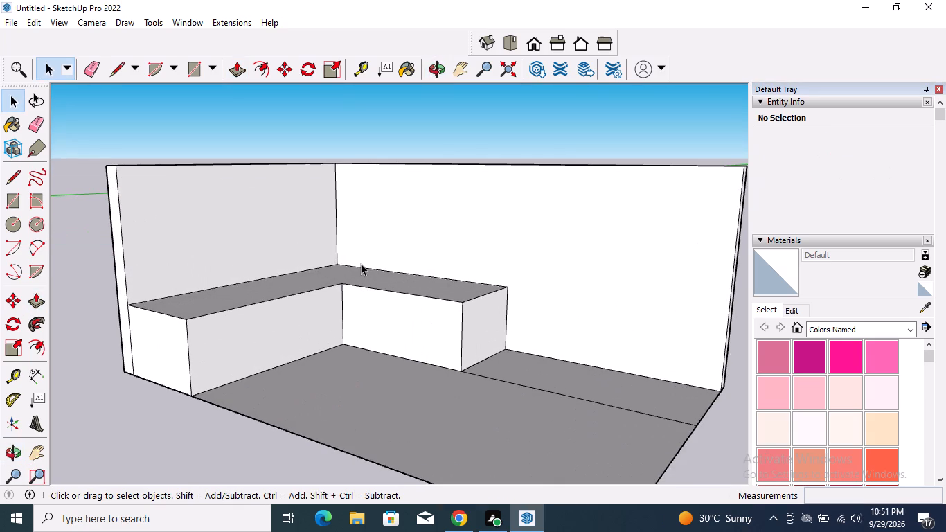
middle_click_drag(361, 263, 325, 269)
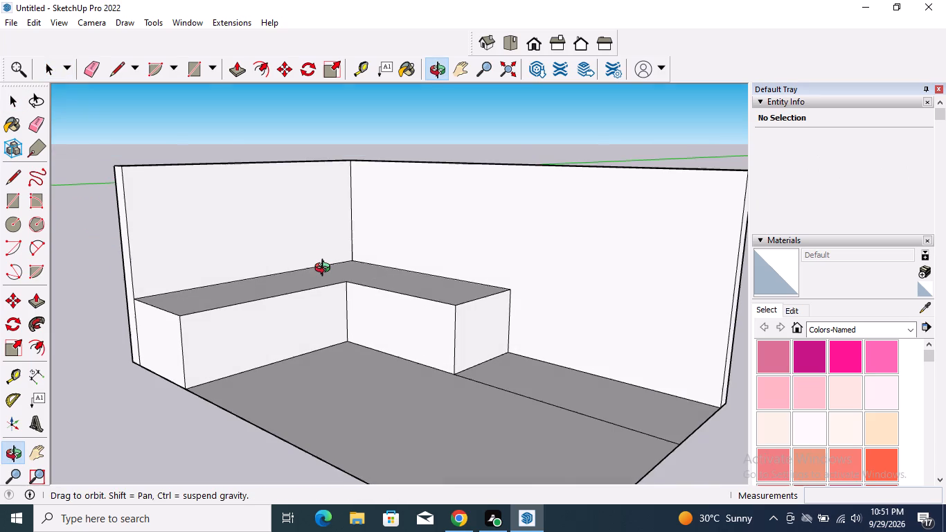
Push/Pull the L-shaped top face of the two walls upward about 6 1/2".
middle_click_drag(325, 269, 325, 270)
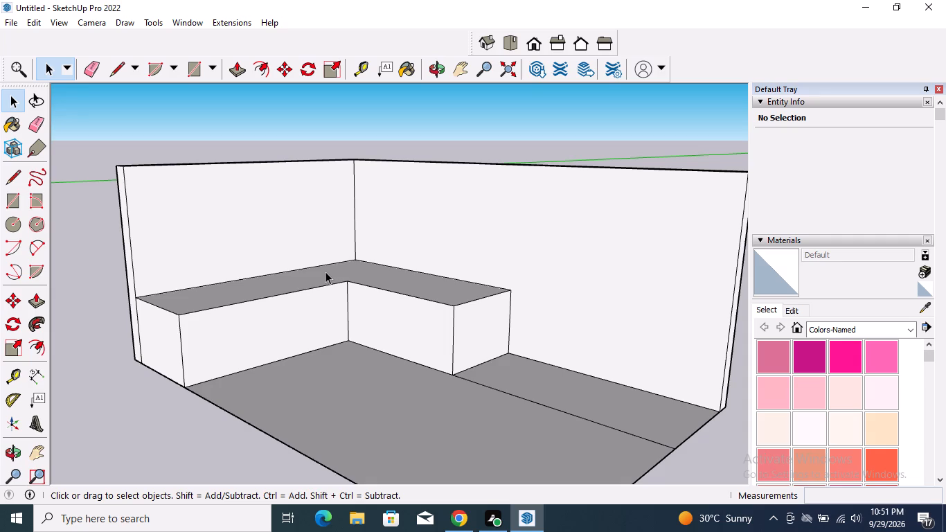
scroll(367, 339, "down", 3)
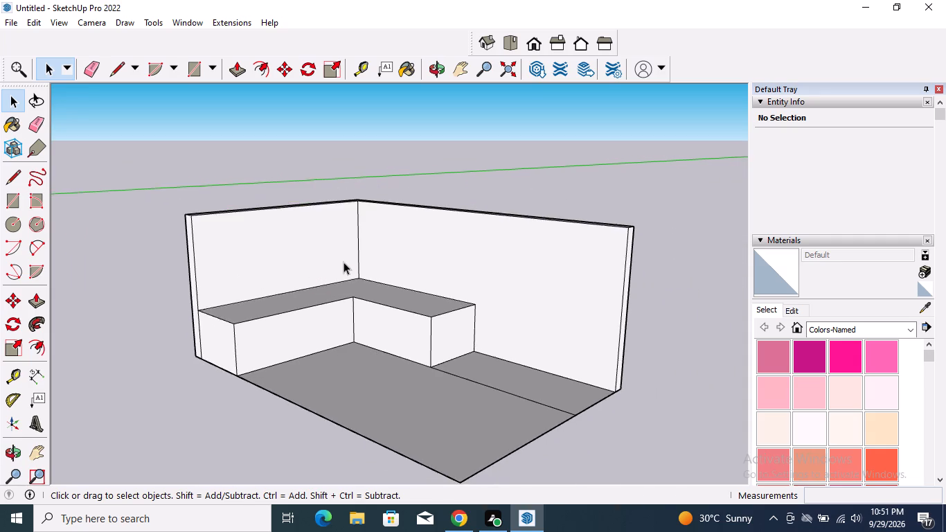
middle_click_drag(343, 269, 352, 359)
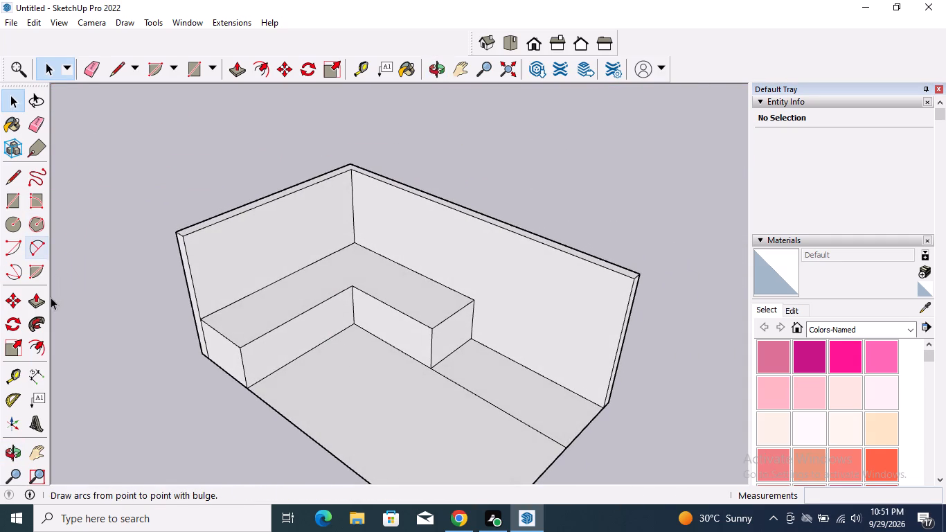
left_click(44, 303)
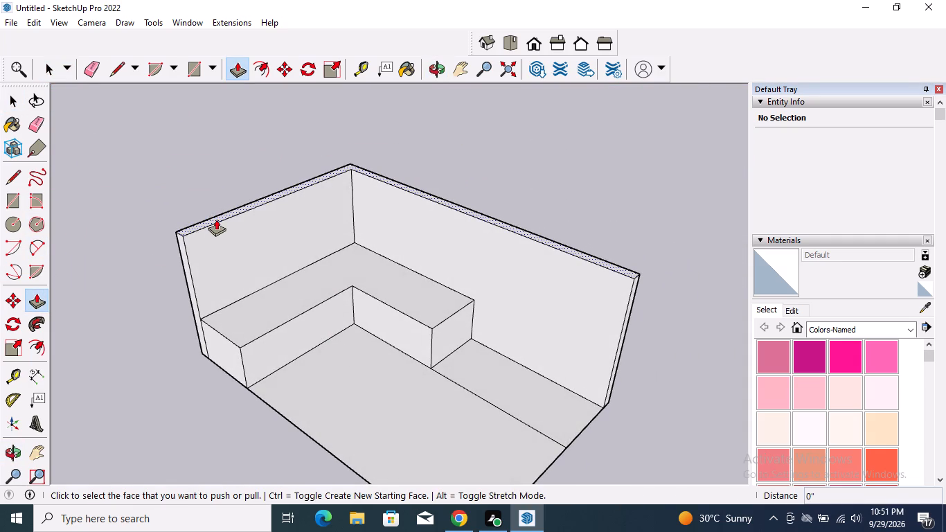
left_click(217, 219)
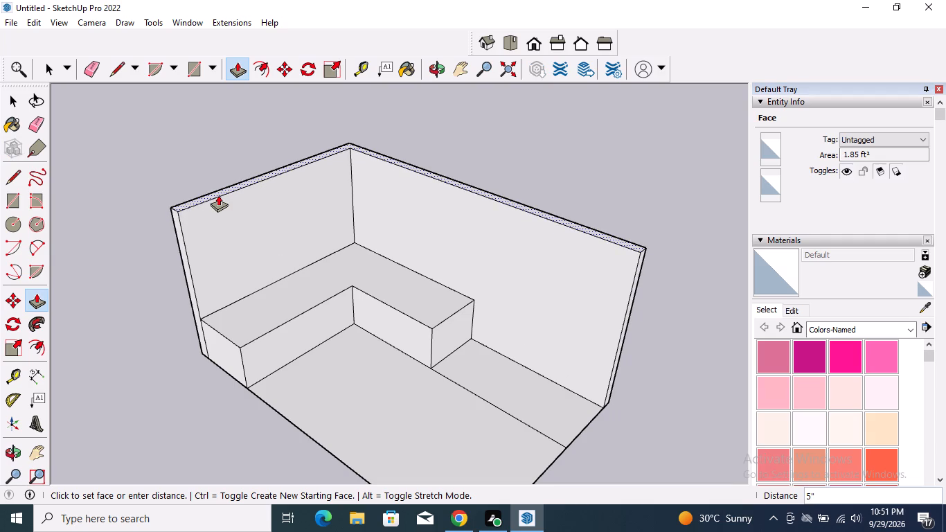
left_click(218, 188)
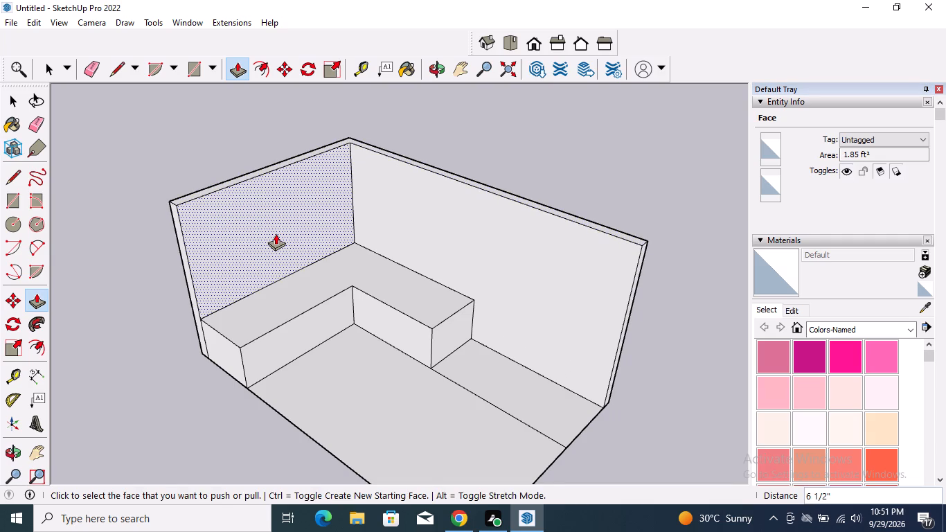
key("space")
Draw a horizontal line across the short wall above the counter, from the wall's open end to the room corner.
middle_click_drag(281, 290, 293, 209)
scroll(293, 209, "up", 2)
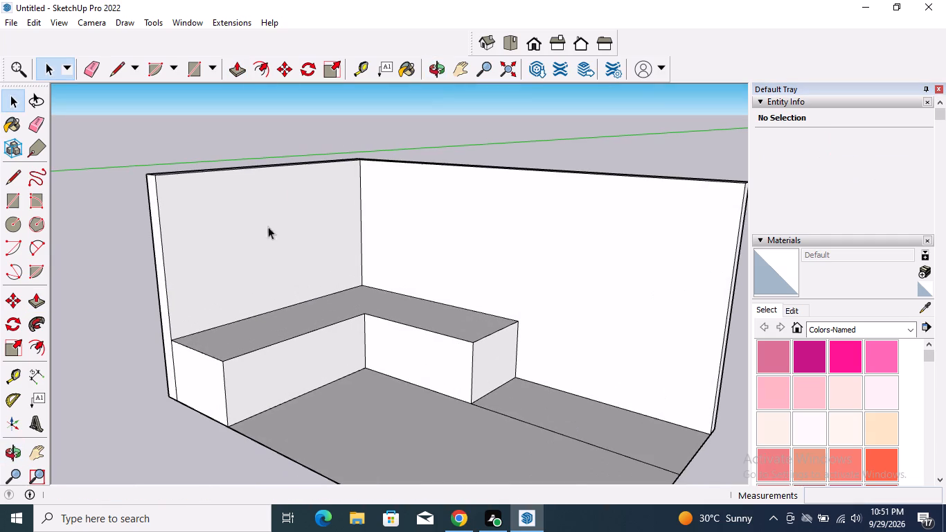
left_click(12, 181)
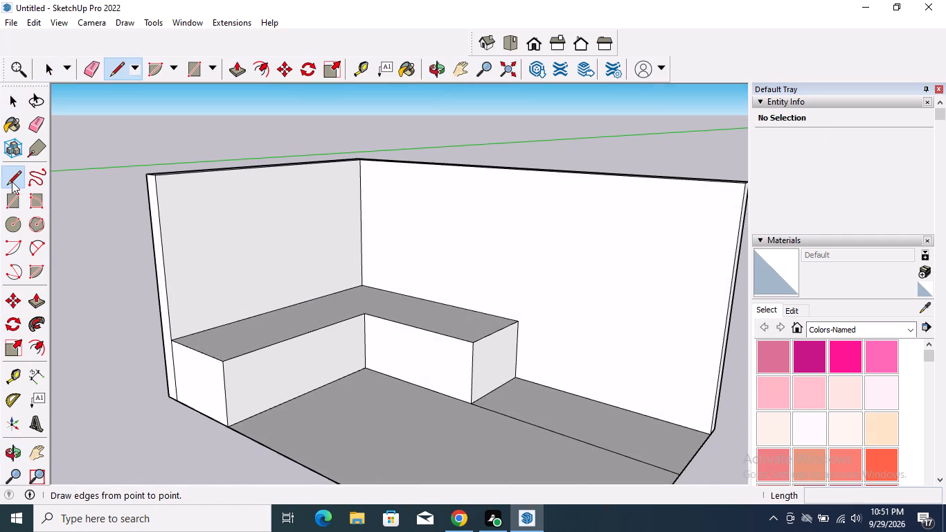
left_click(168, 284)
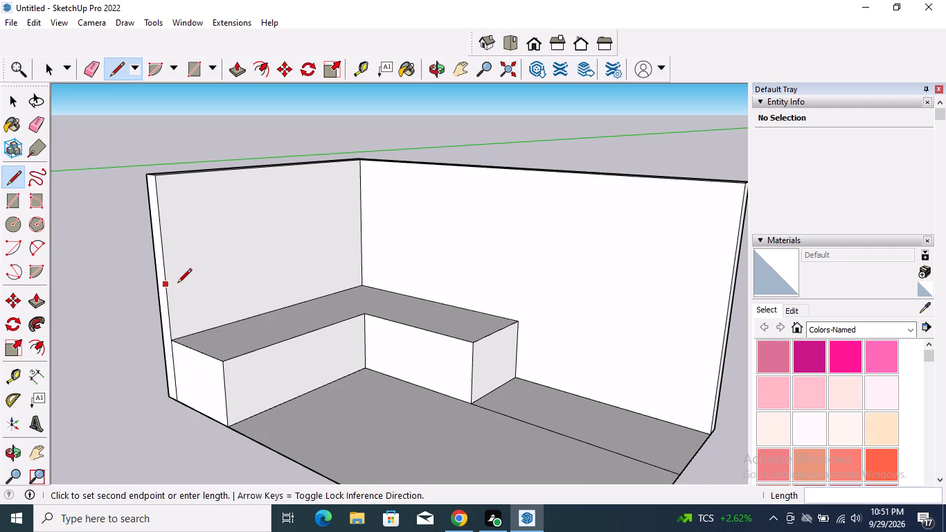
left_click_drag(308, 250, 334, 250)
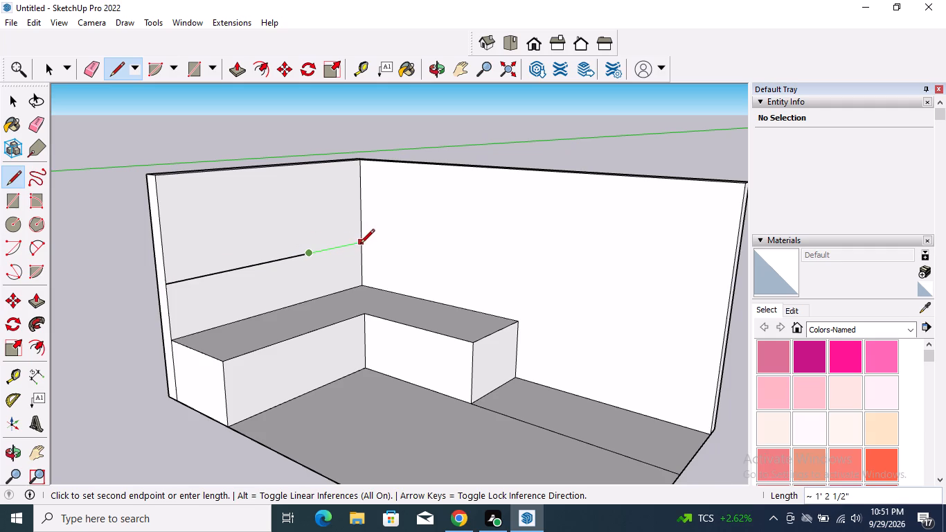
left_click(360, 245)
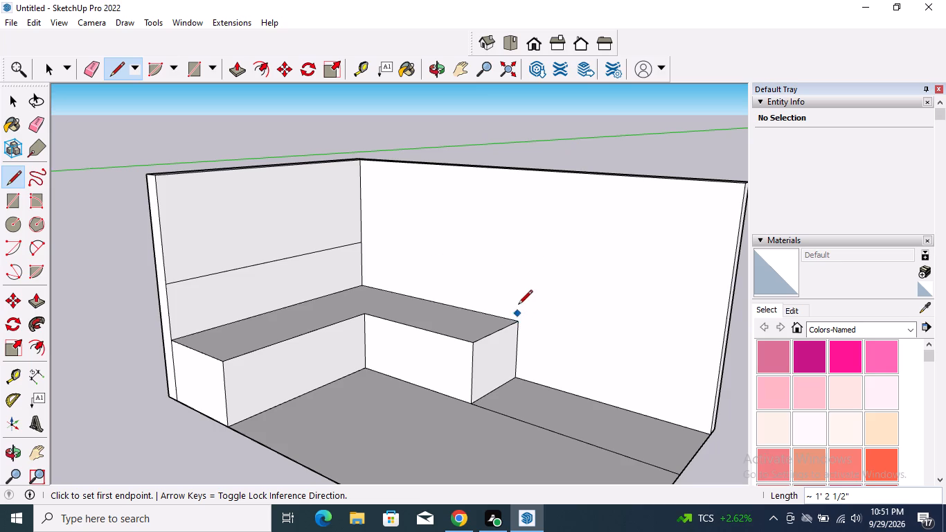
Continue the line about 3' 1 1/2" along the long wall and close it with a 9 5/16" vertical down to the counter's end.
scroll(503, 283, "up", 7)
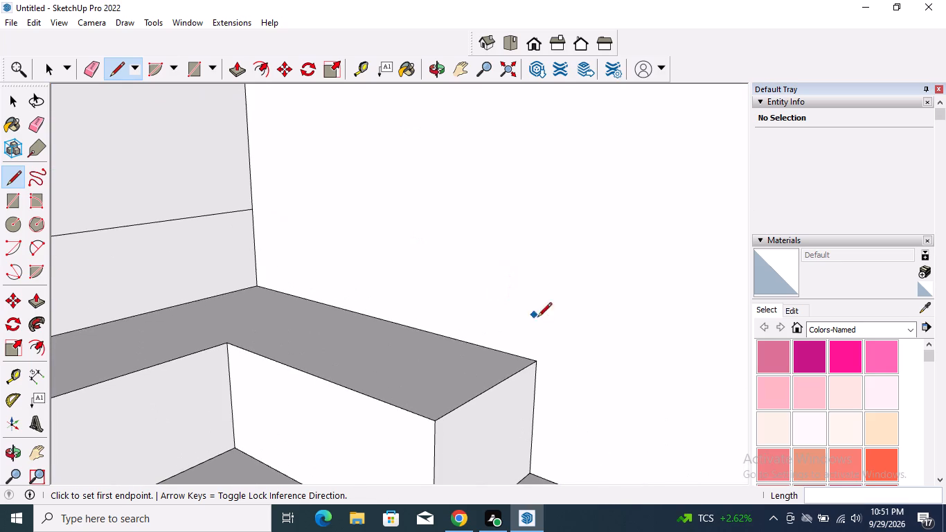
scroll(544, 301, "down", 3)
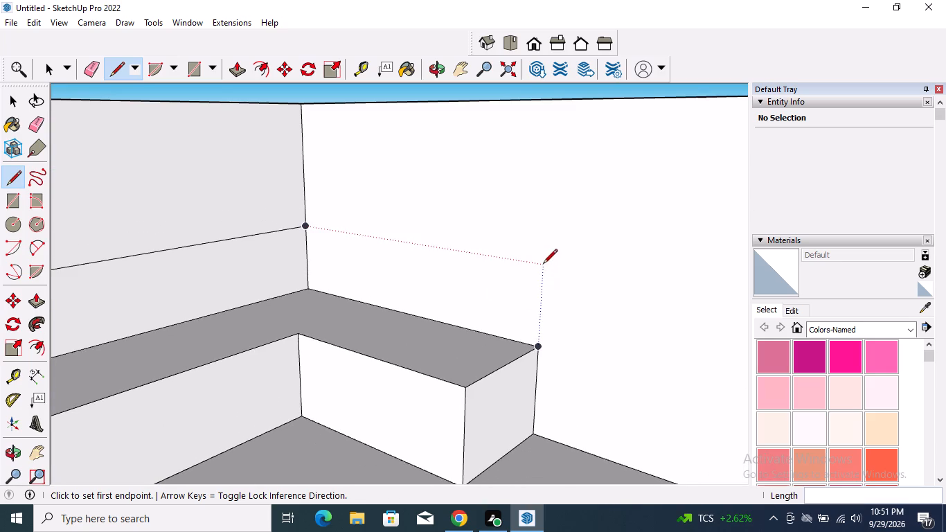
left_click_drag(544, 263, 530, 262)
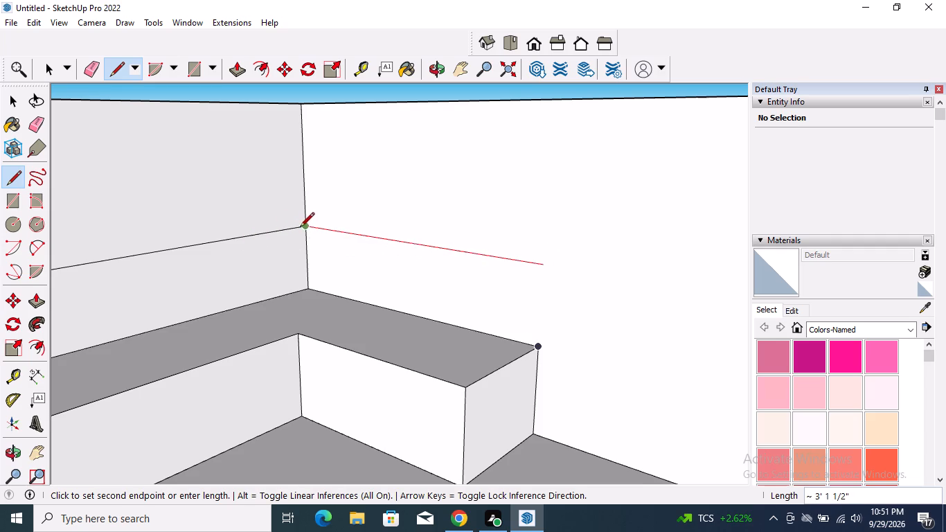
left_click(303, 228)
key("space")
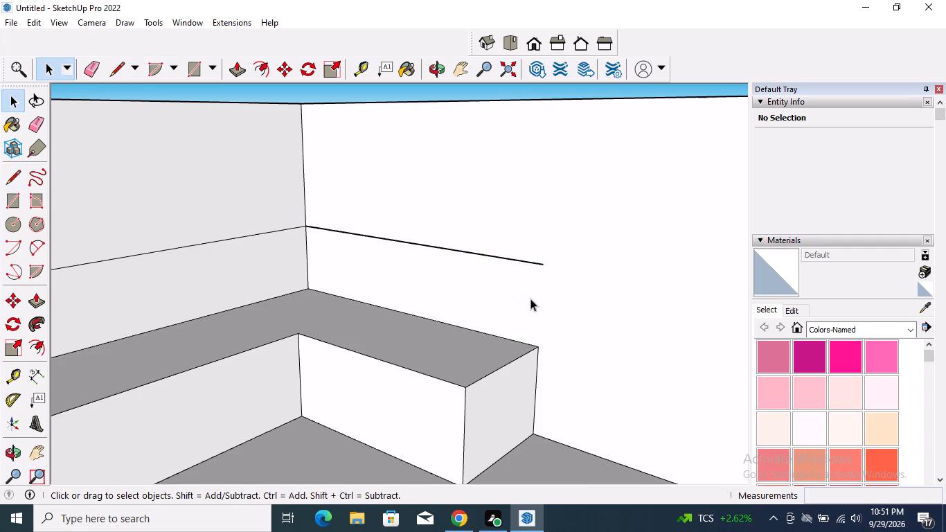
left_click(12, 180)
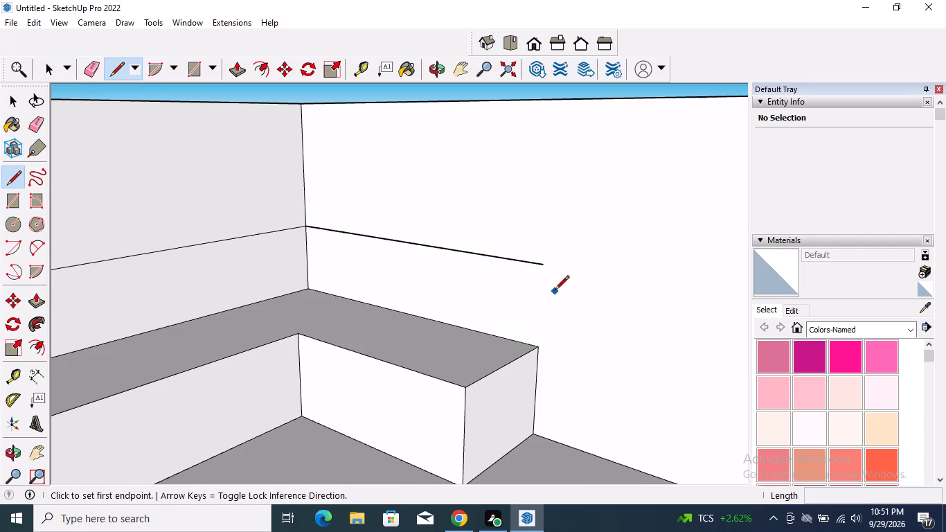
left_click(541, 261)
left_click(541, 346)
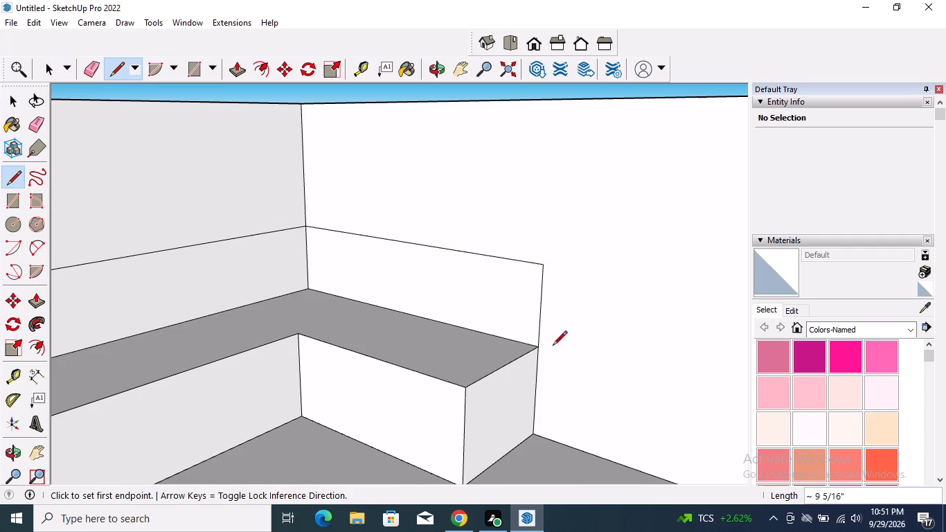
key("space")
Draw a vertical line about 1' 4 13/16" long on the long wall, from the backsplash outline's upper outer corner to the wall top.
scroll(521, 317, "down", 5)
scroll(454, 301, "down", 1)
middle_click_drag(456, 317, 356, 318)
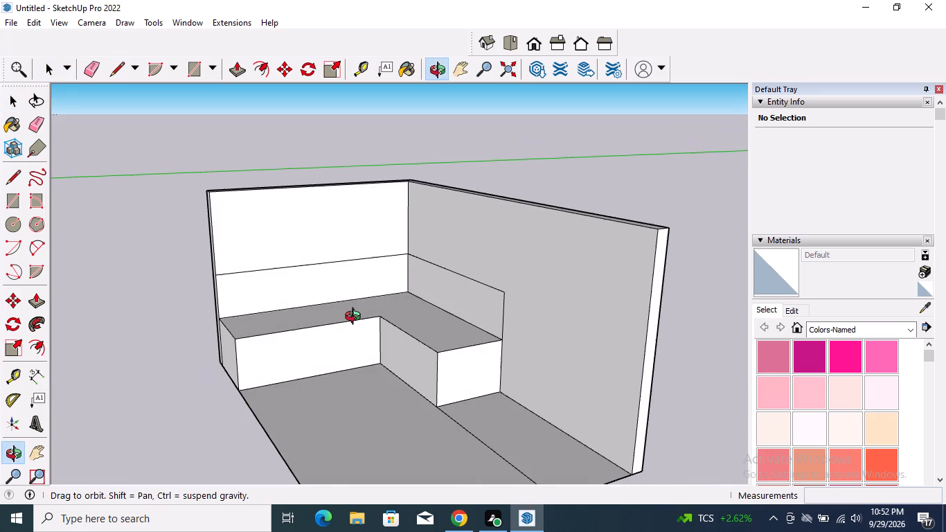
middle_click_drag(356, 318, 386, 310)
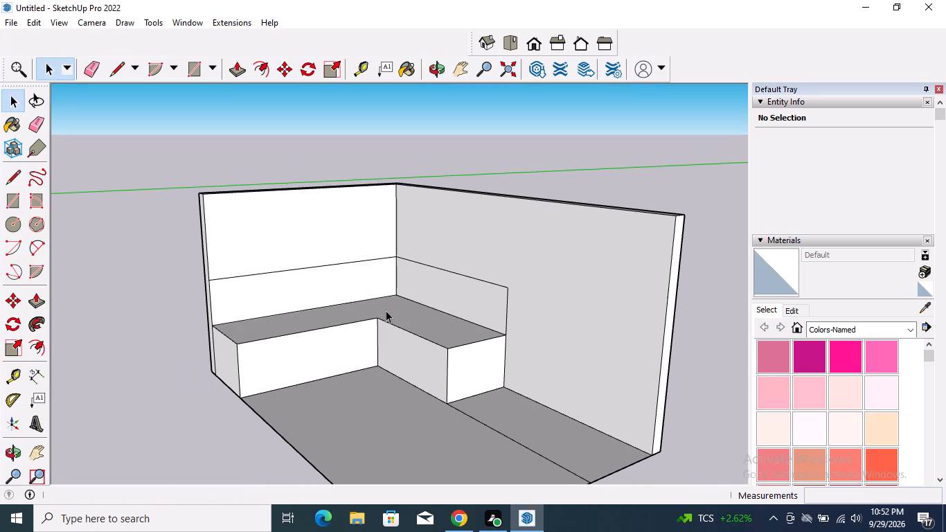
left_click(12, 169)
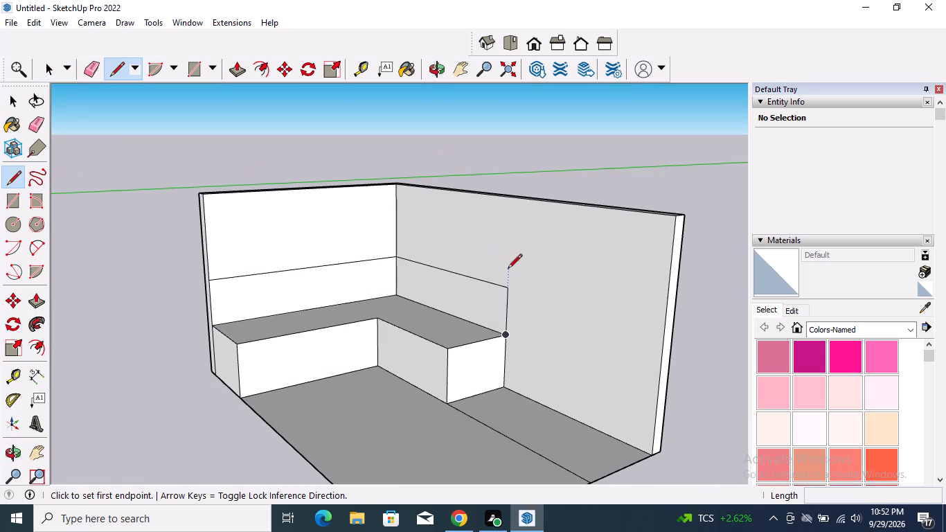
left_click_drag(506, 288, 506, 278)
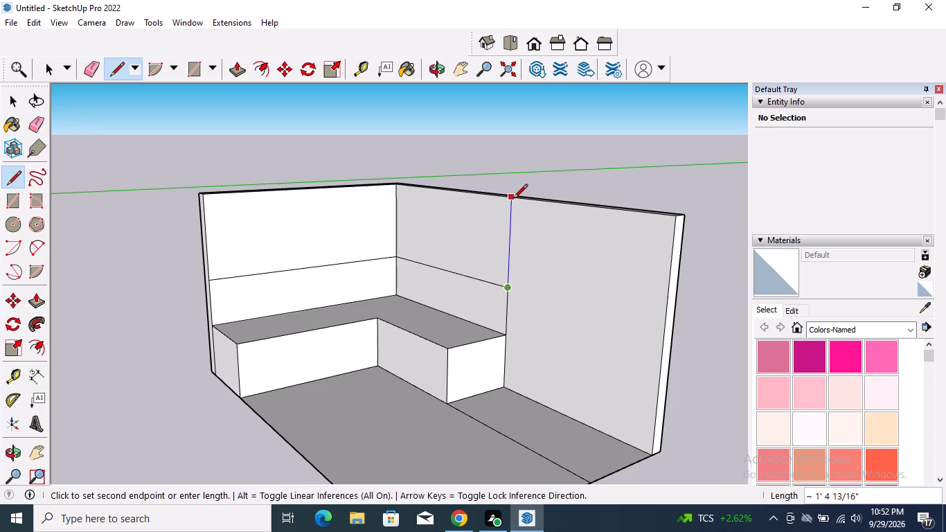
left_click(513, 199)
key("space")
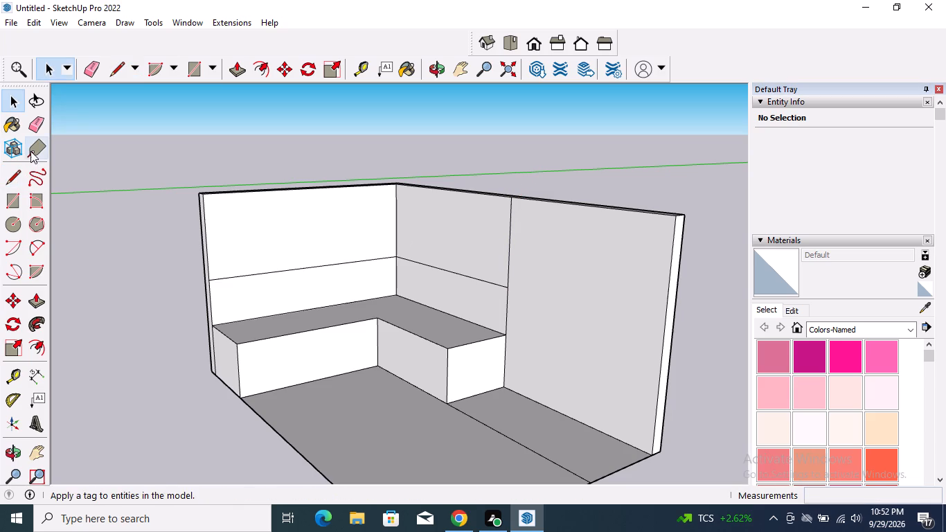
Draw an upper horizontal line below the wall tops, about 3' 1 1/2" on the long wall and 3' 5" across the short wall.
left_click(17, 176)
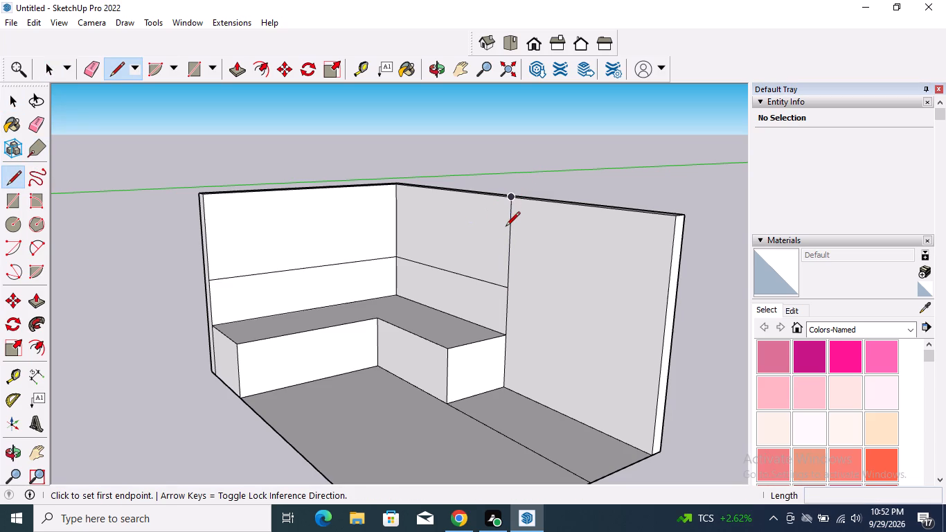
scroll(495, 238, "up", 4)
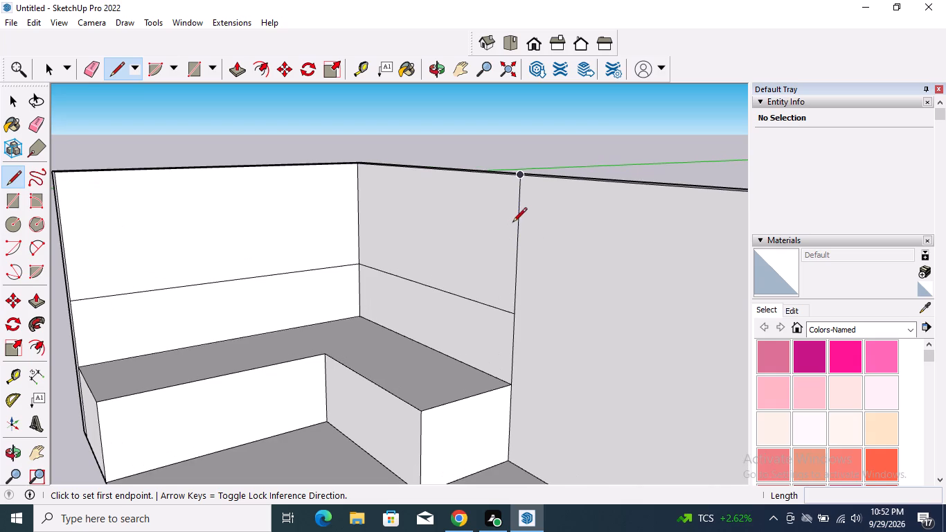
left_click(520, 219)
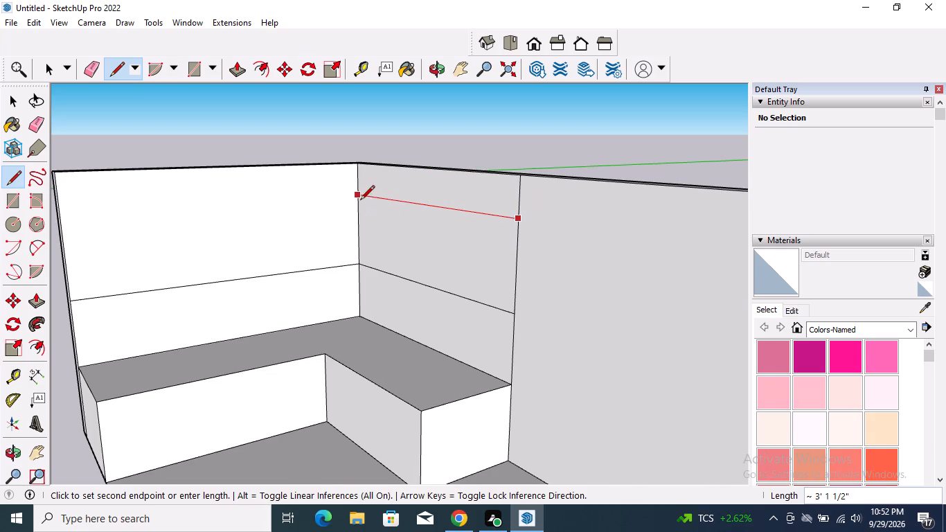
left_click(357, 197)
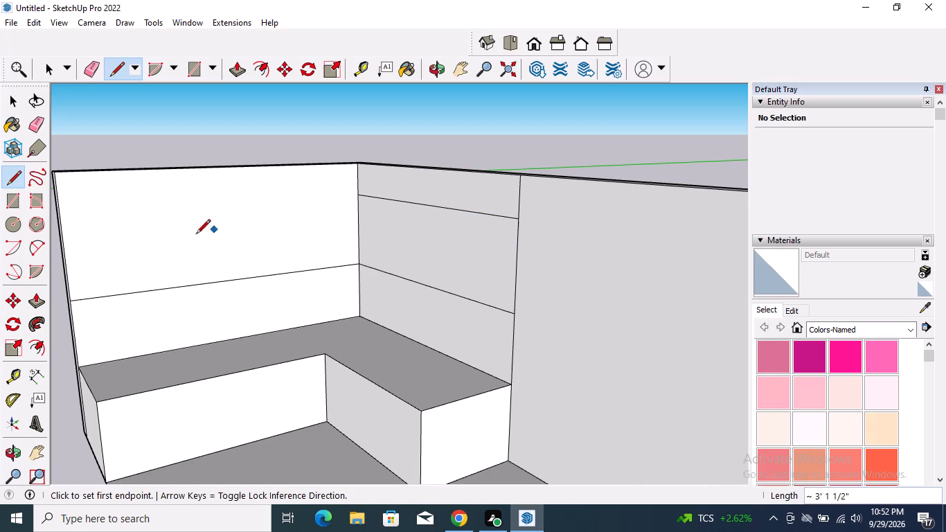
left_click_drag(62, 210, 68, 209)
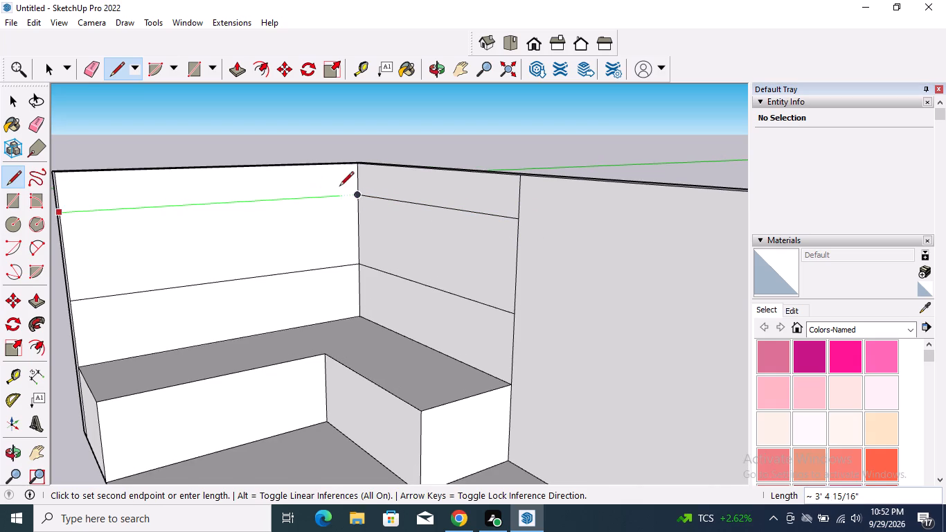
left_click(357, 193)
key("space")
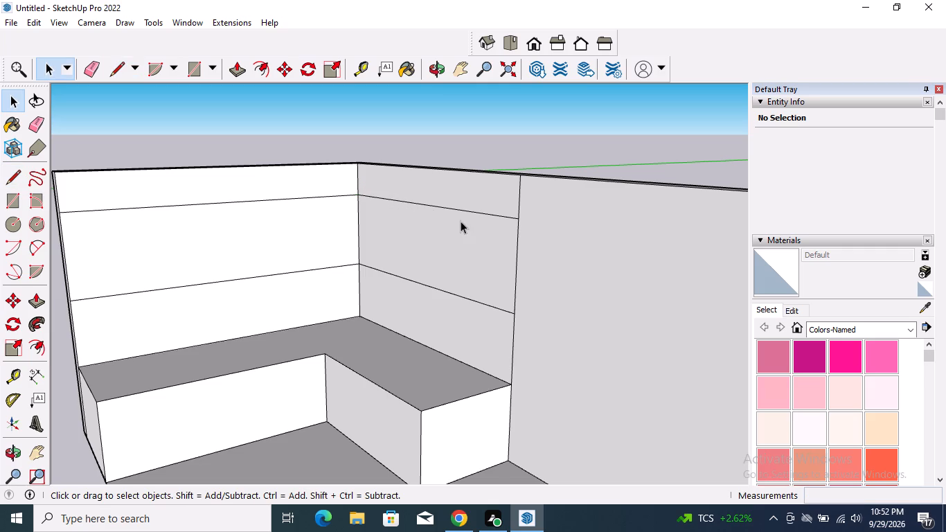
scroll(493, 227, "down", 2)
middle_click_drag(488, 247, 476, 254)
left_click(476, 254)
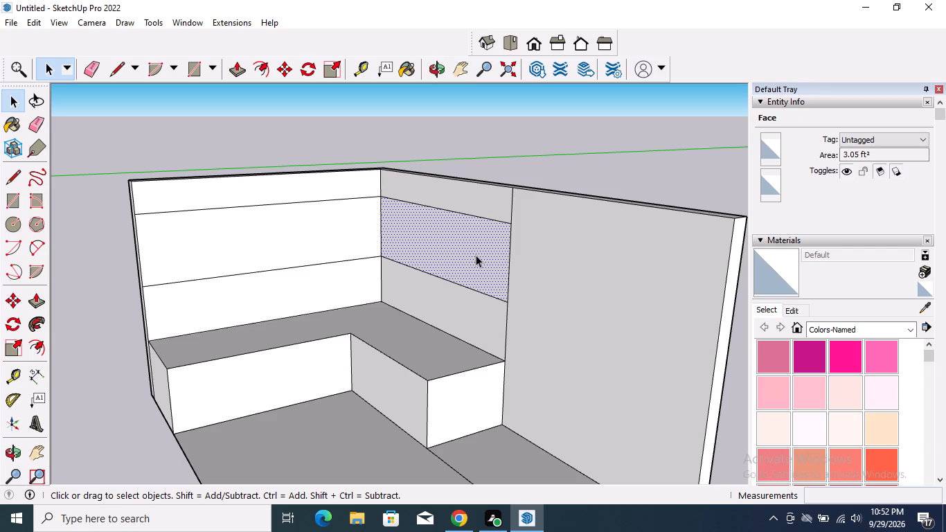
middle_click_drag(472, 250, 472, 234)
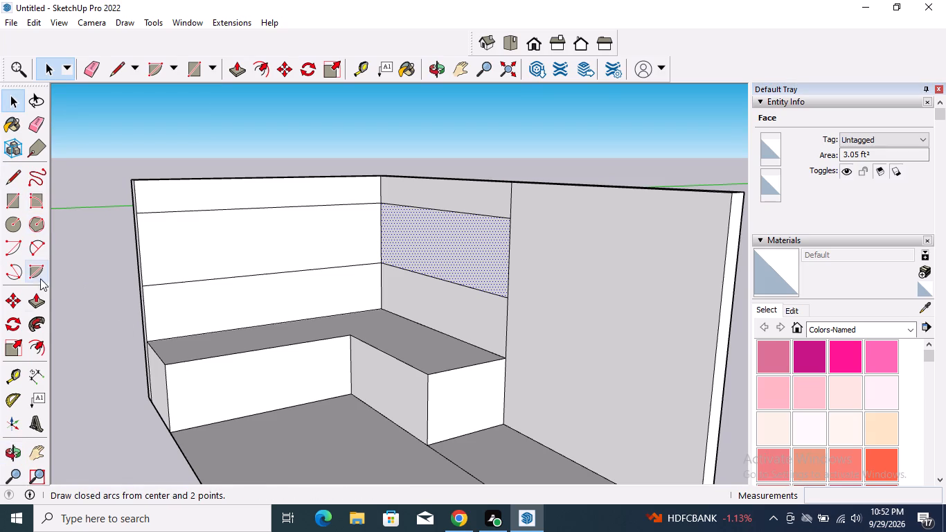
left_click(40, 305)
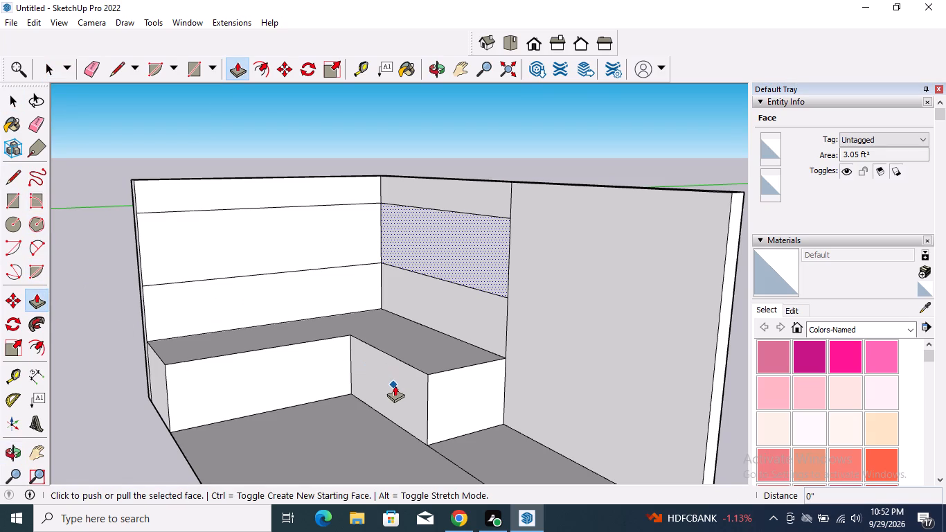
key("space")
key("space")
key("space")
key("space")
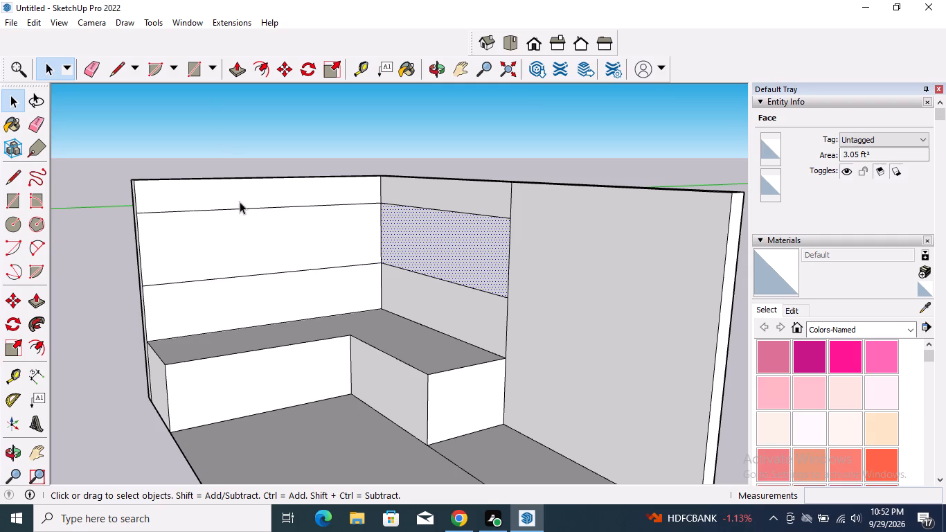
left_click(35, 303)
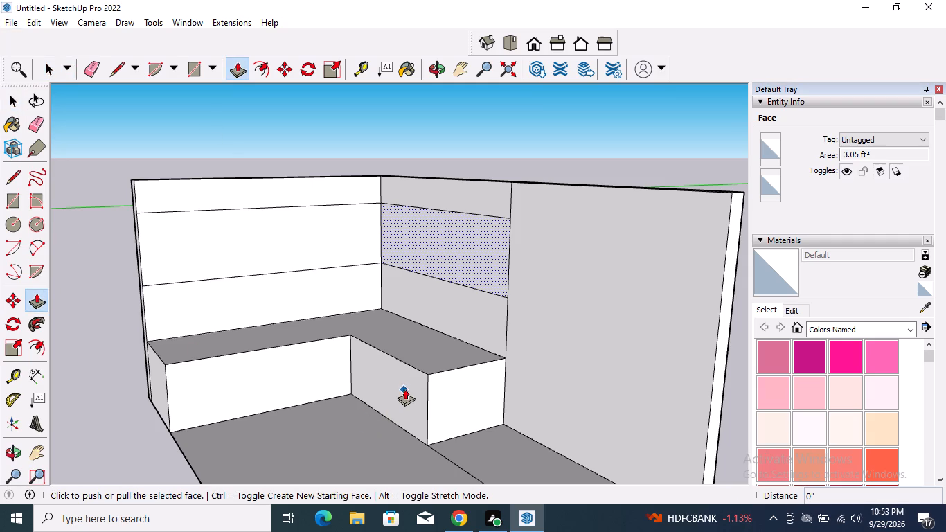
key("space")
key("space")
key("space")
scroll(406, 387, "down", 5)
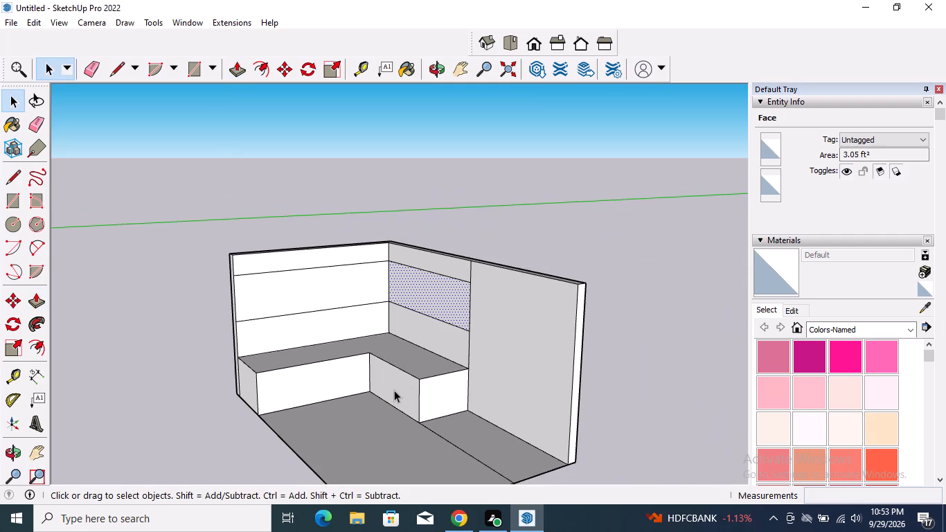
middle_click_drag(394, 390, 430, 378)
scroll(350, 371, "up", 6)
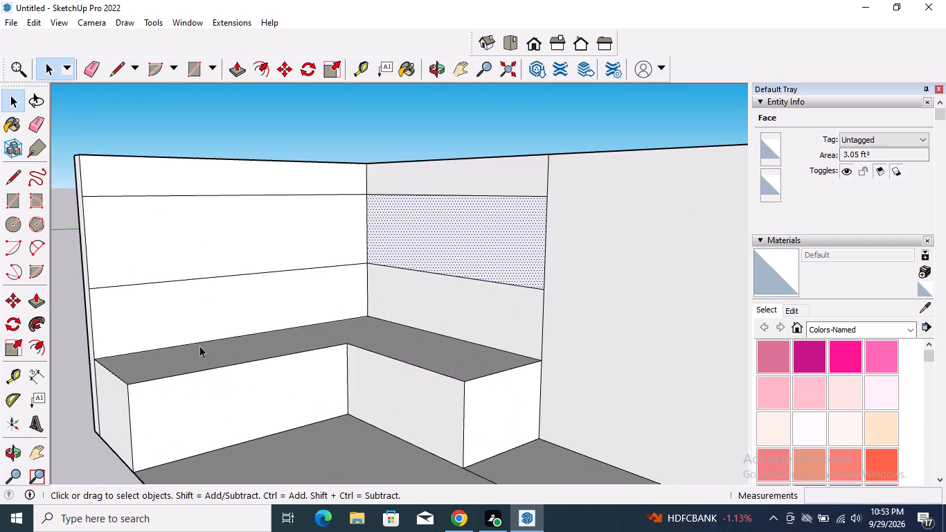
Push the front face of the counter's long-wall leg slightly back toward the long wall, making that leg shallower.
left_click(31, 299)
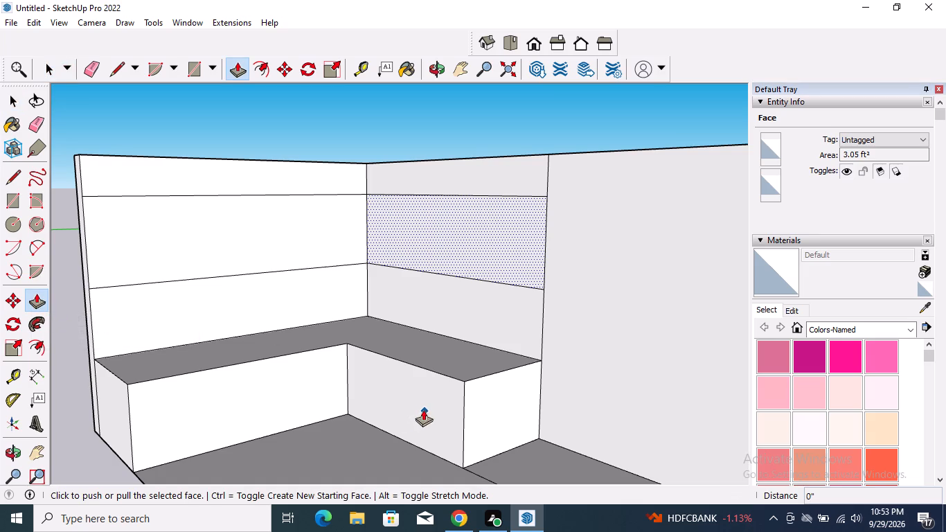
left_click(422, 409)
key("Escape")
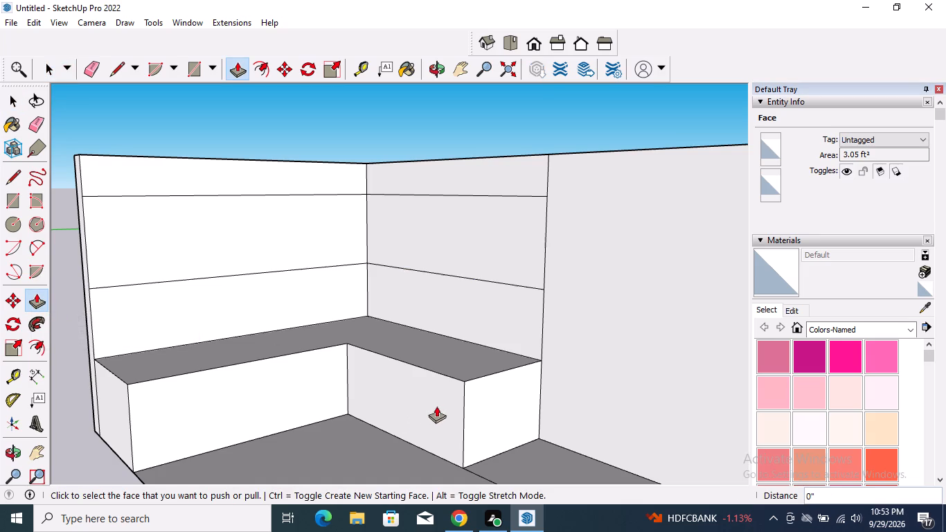
double_click(410, 416)
left_click(420, 414)
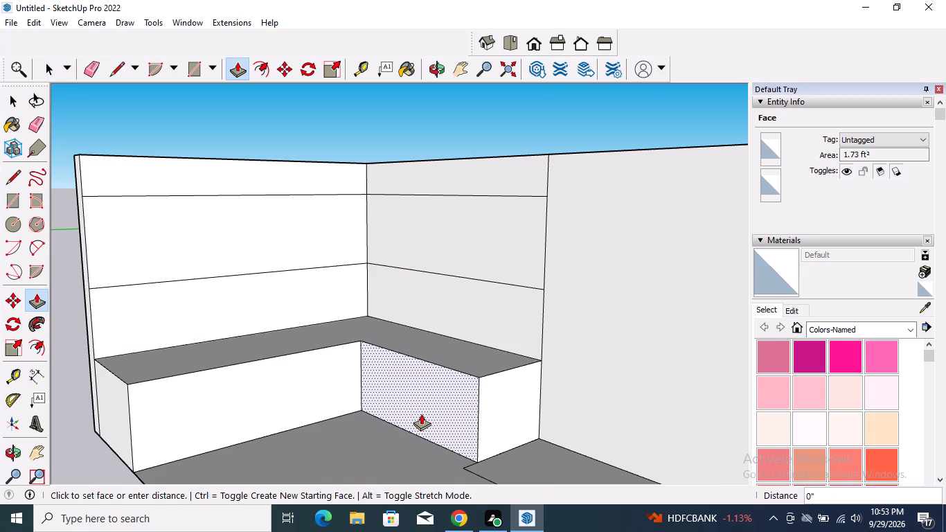
key("space")
Draw a floor line from the bottom front corner of the counter's end, parallel to the long wall, to the floor's open edge.
scroll(428, 362, "down", 3)
scroll(470, 447, "up", 8)
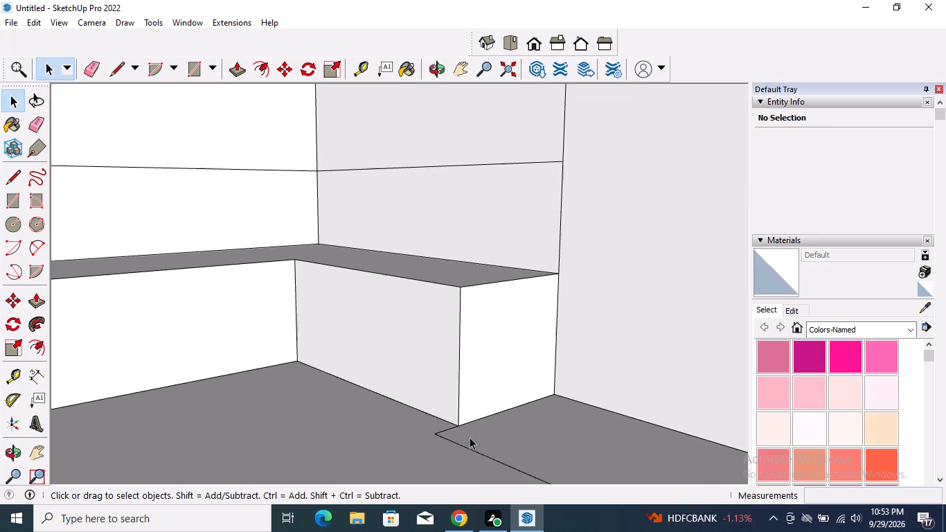
scroll(401, 337, "down", 4)
left_click_drag(9, 177, 19, 183)
scroll(555, 248, "down", 3)
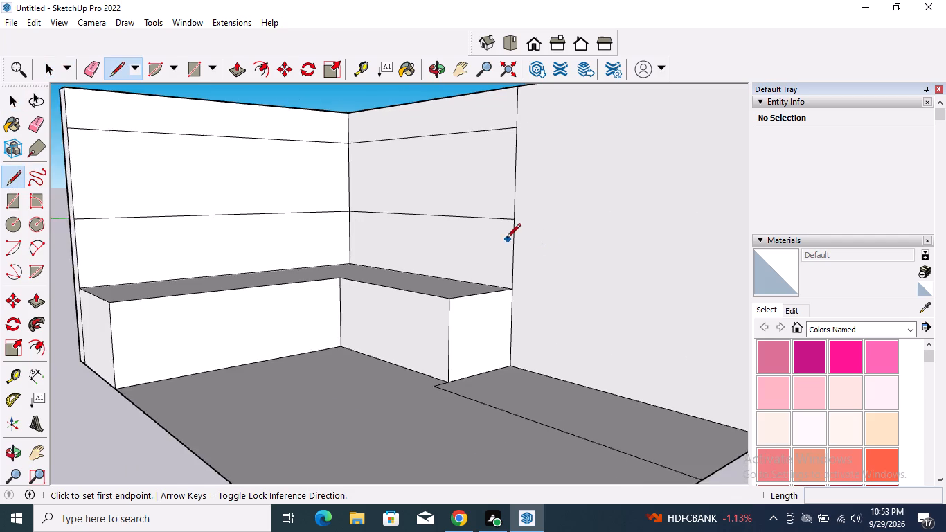
scroll(506, 239, "down", 1)
middle_click_drag(599, 389, 605, 500)
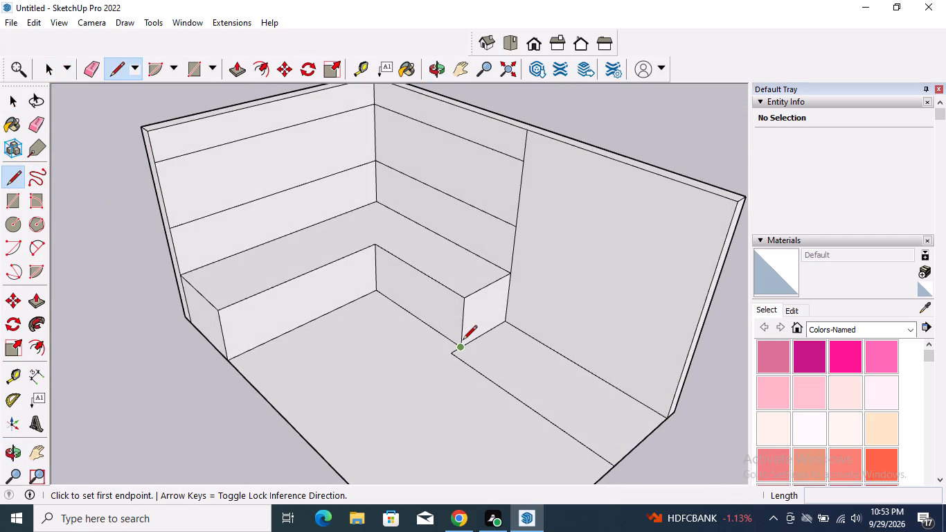
left_click_drag(463, 341, 465, 348)
left_click(627, 456)
key("space")
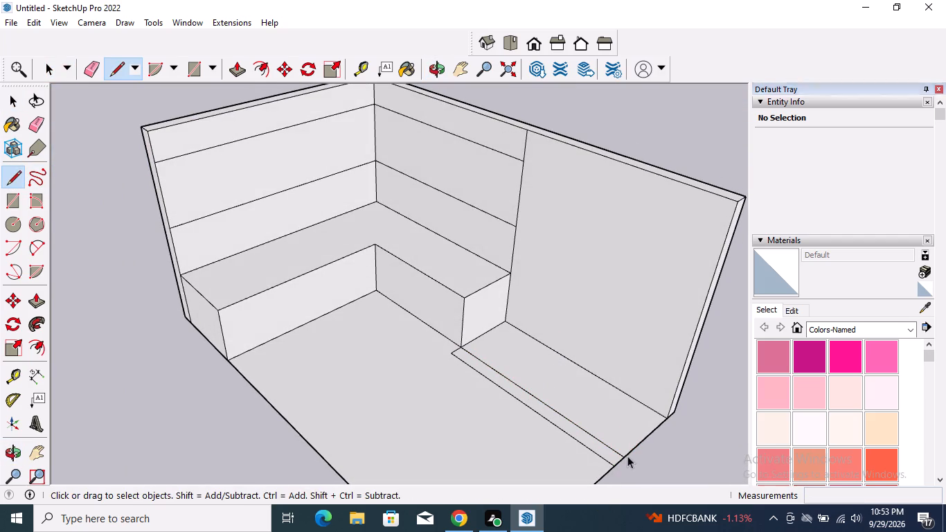
Erase the old parallel floor line and its short leftover segment at the counter's bottom corner.
left_click(34, 118)
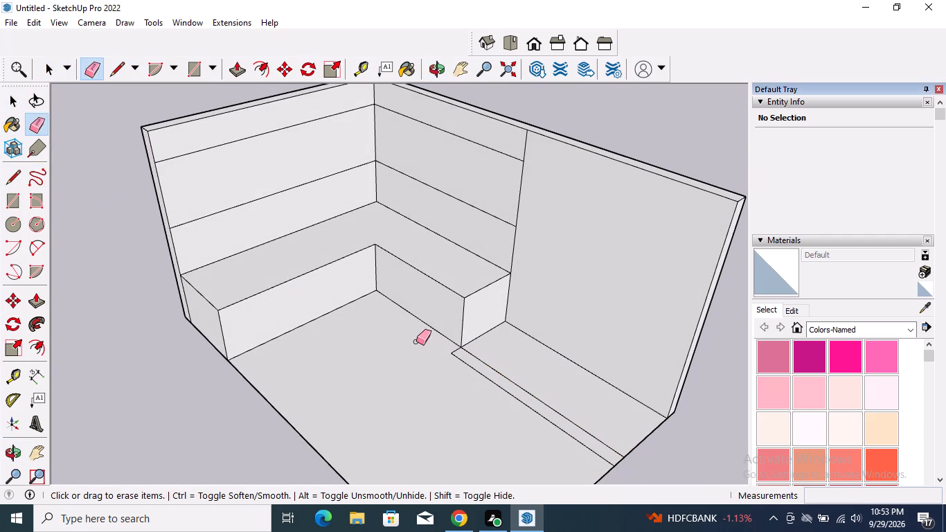
scroll(448, 362, "up", 4)
left_click(454, 346)
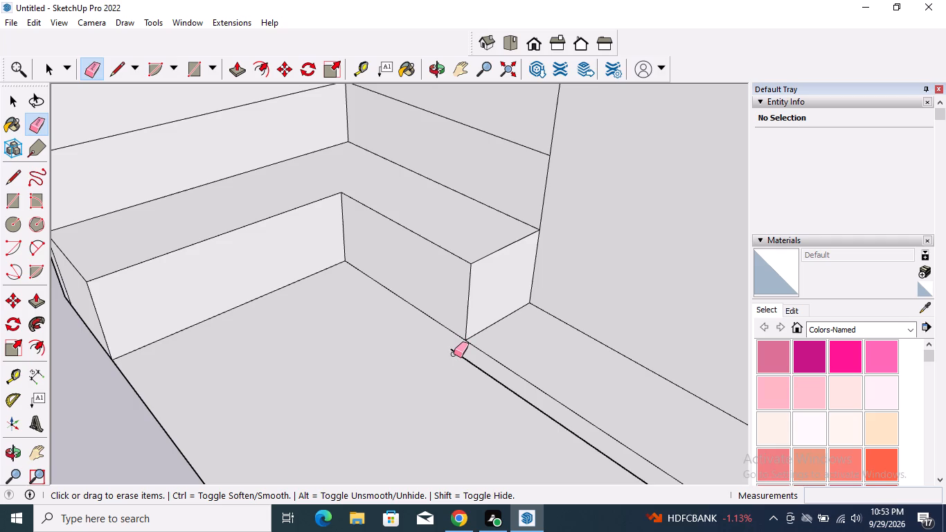
left_click(457, 353)
key("space")
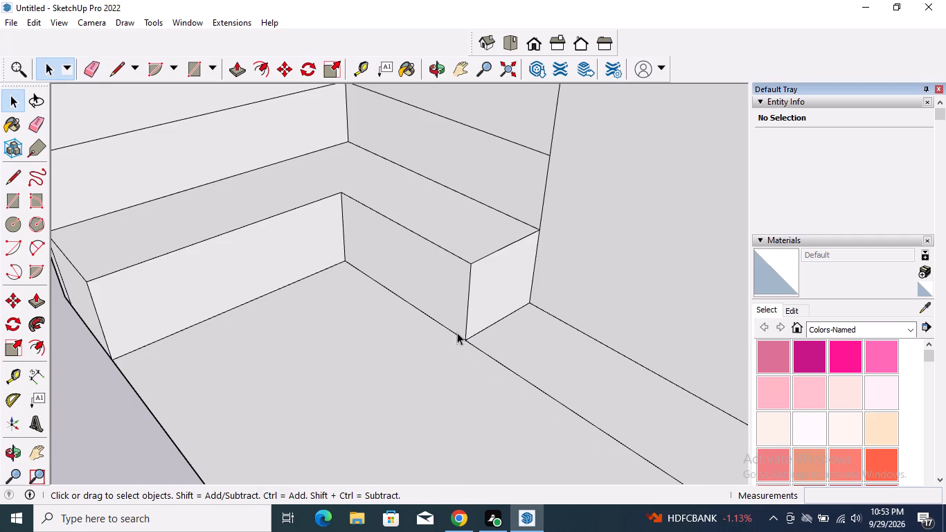
Pull the upper-unit band on the long wall, between the two horizontal lines, outward about 4".
scroll(458, 309, "down", 4)
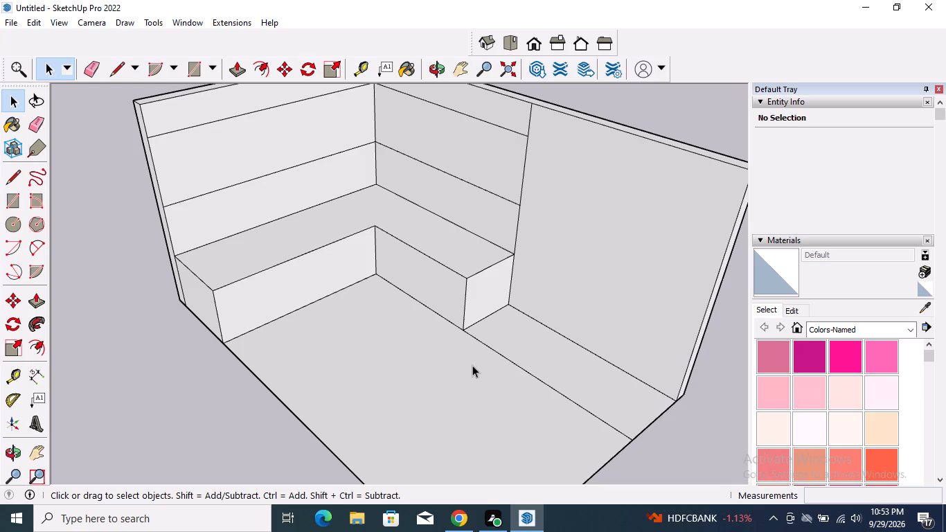
middle_click_drag(472, 365, 485, 308)
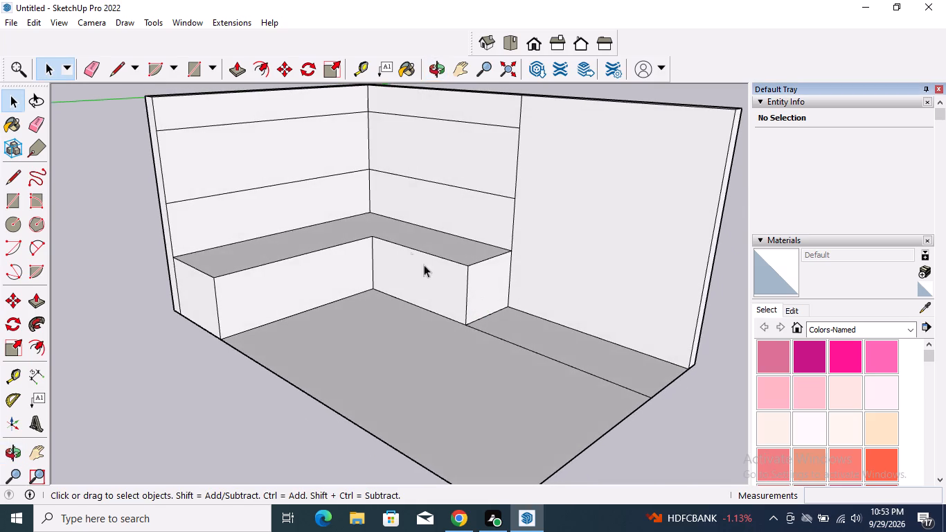
scroll(252, 149, "up", 3)
scroll(300, 297, "down", 1)
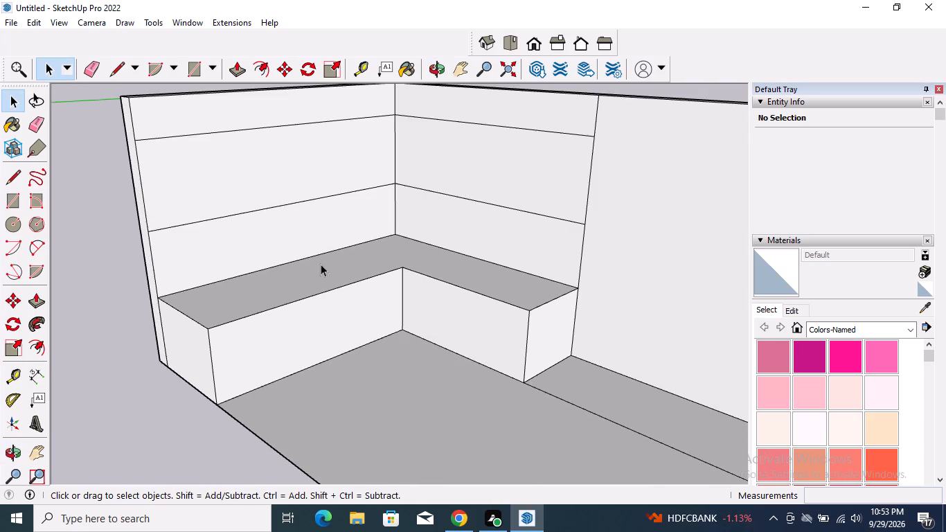
scroll(321, 264, "down", 2)
scroll(380, 170, "up", 1)
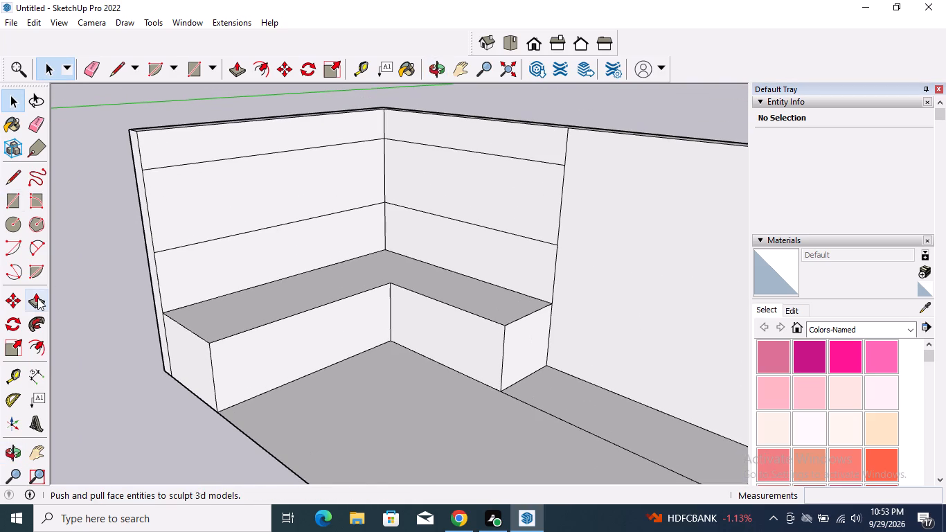
left_click(37, 298)
left_click(514, 197)
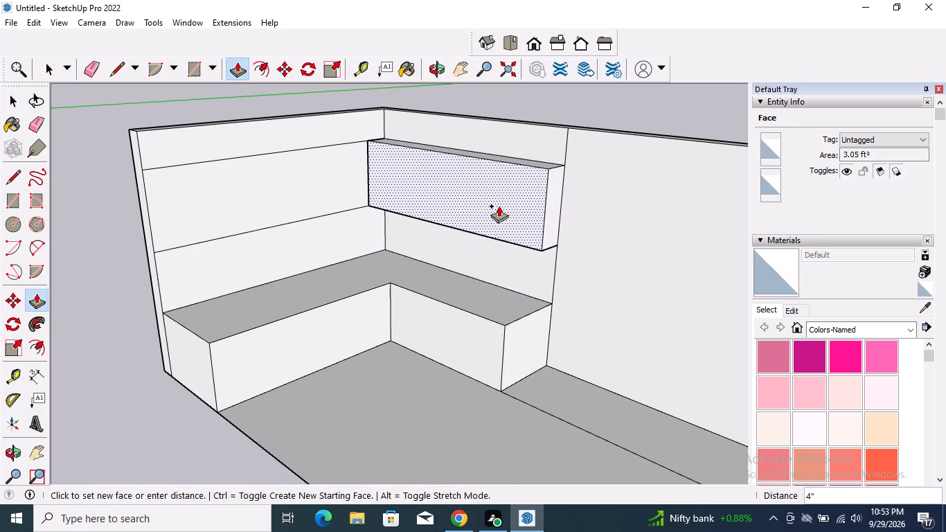
left_click(499, 206)
Pull the matching upper-unit band on the short wall outward to form the second leg of the upper units.
left_click(301, 164)
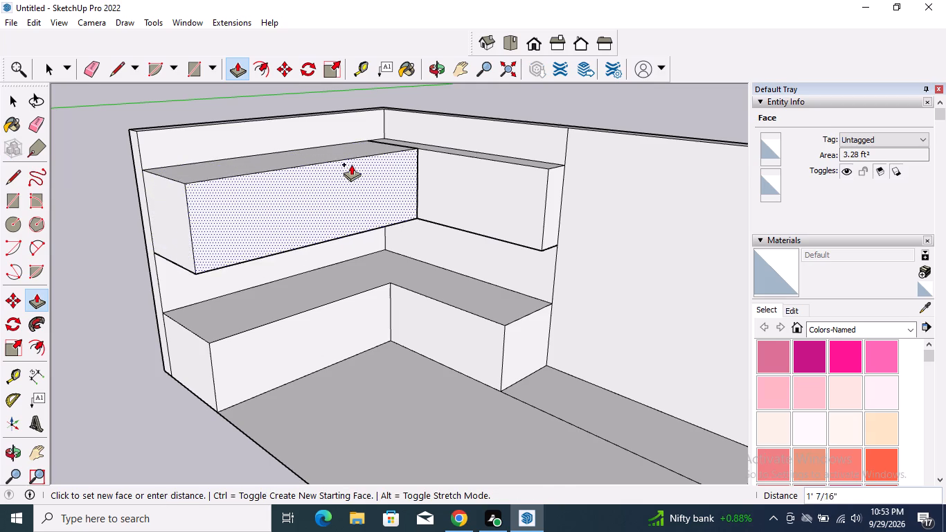
middle_click_drag(353, 171, 379, 324)
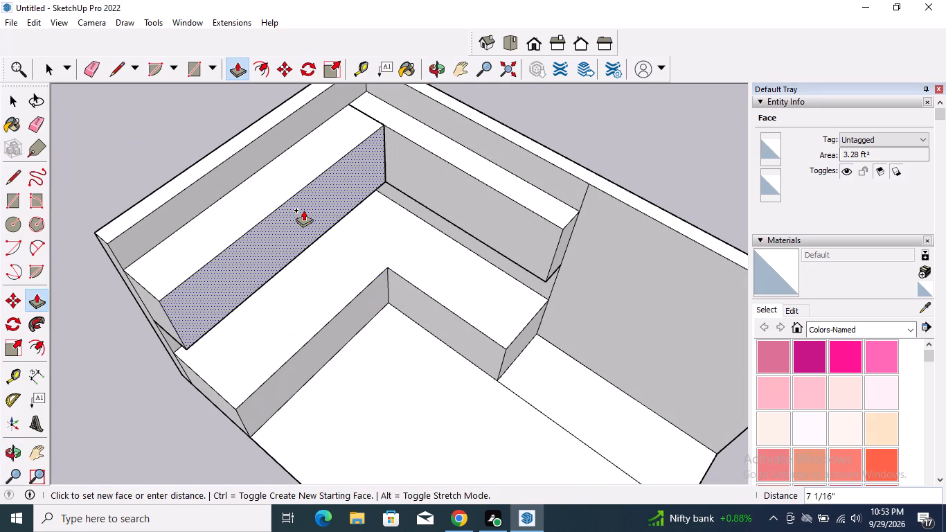
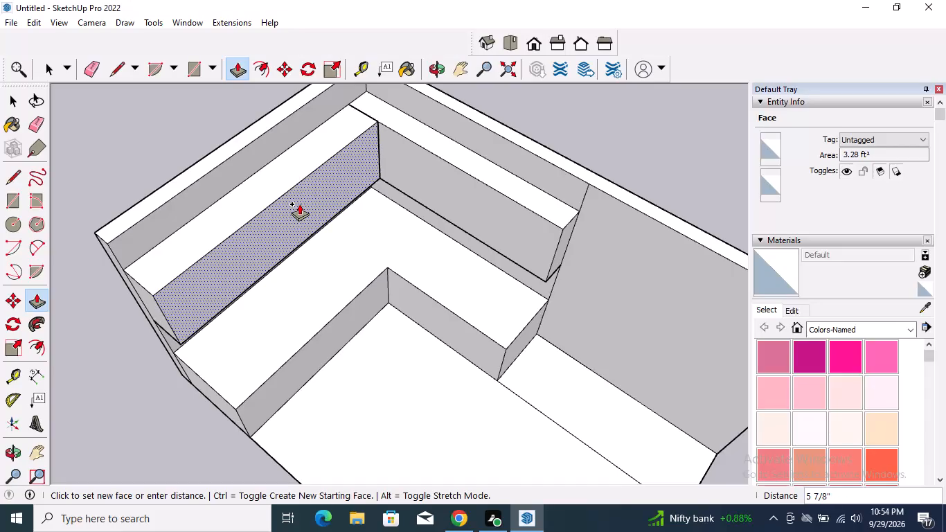
Finish pulling the short wall's upper-unit front face outward by about 5 7/8".
left_click(299, 204)
key("space")
Erase the short seam line across the top of the upper units at the inner corner.
scroll(363, 265, "down", 1)
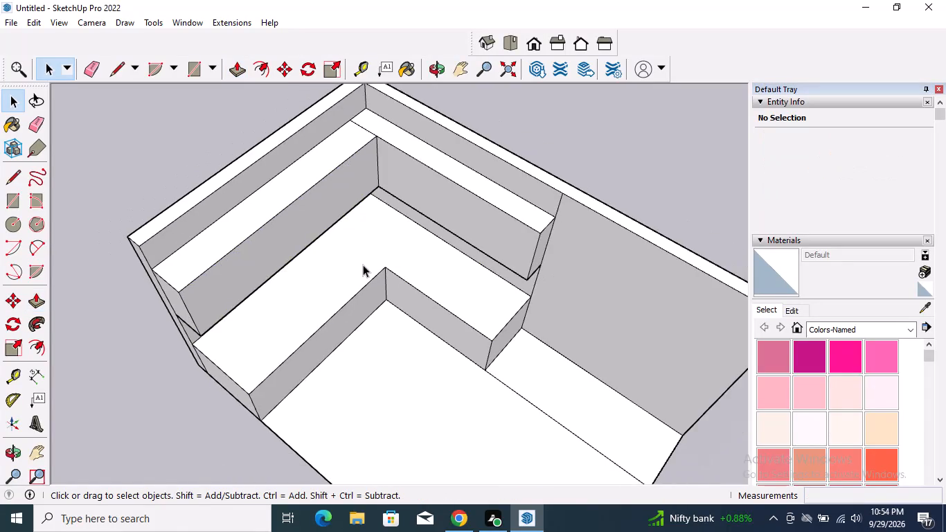
scroll(363, 265, "down", 2)
middle_click_drag(367, 267, 349, 118)
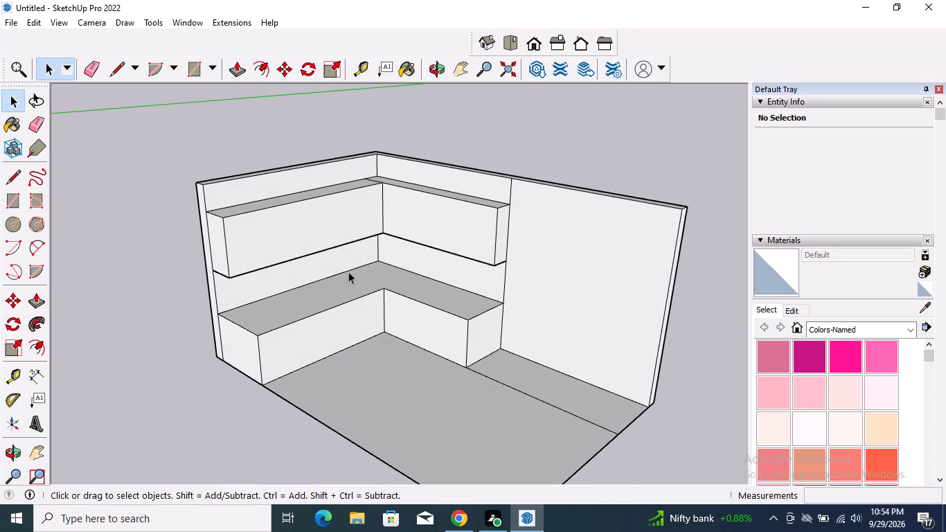
middle_click_drag(357, 252, 373, 191)
scroll(371, 219, "up", 3)
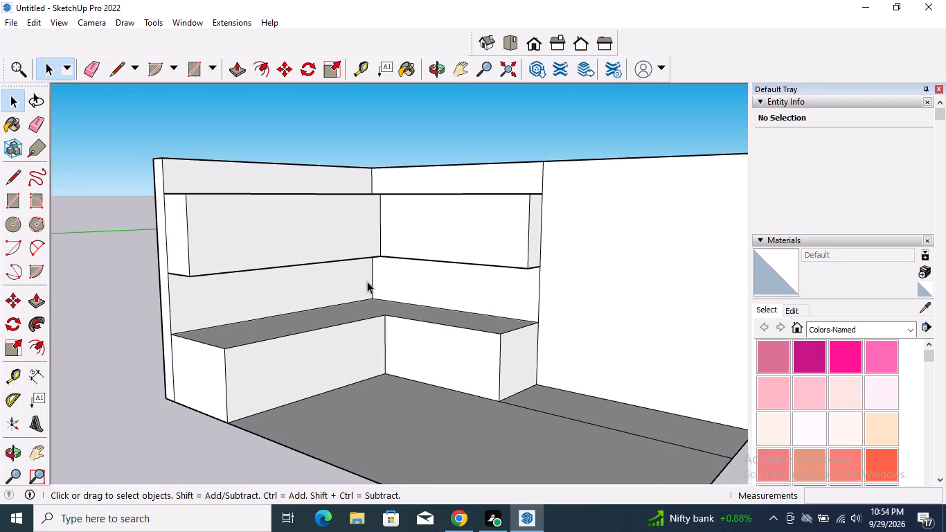
scroll(367, 281, "up", 1)
middle_click_drag(367, 281, 527, 427)
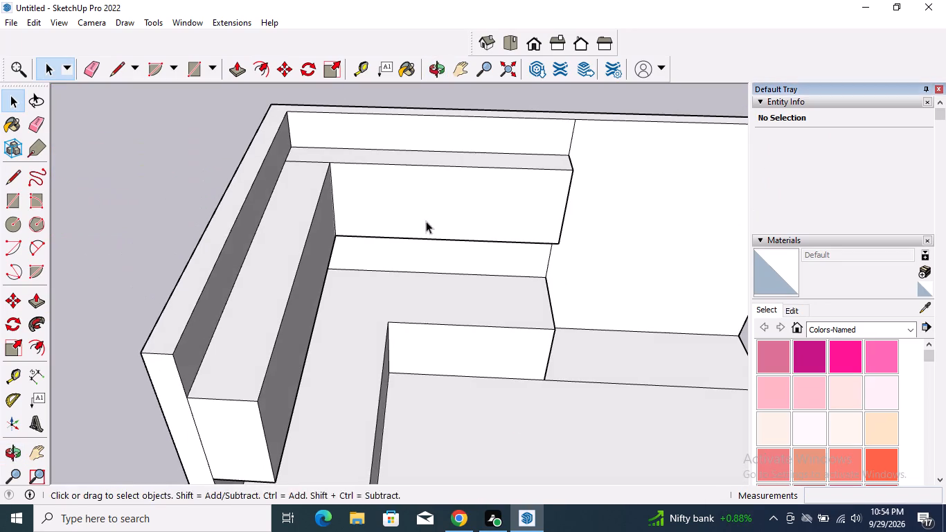
scroll(338, 150, "up", 5)
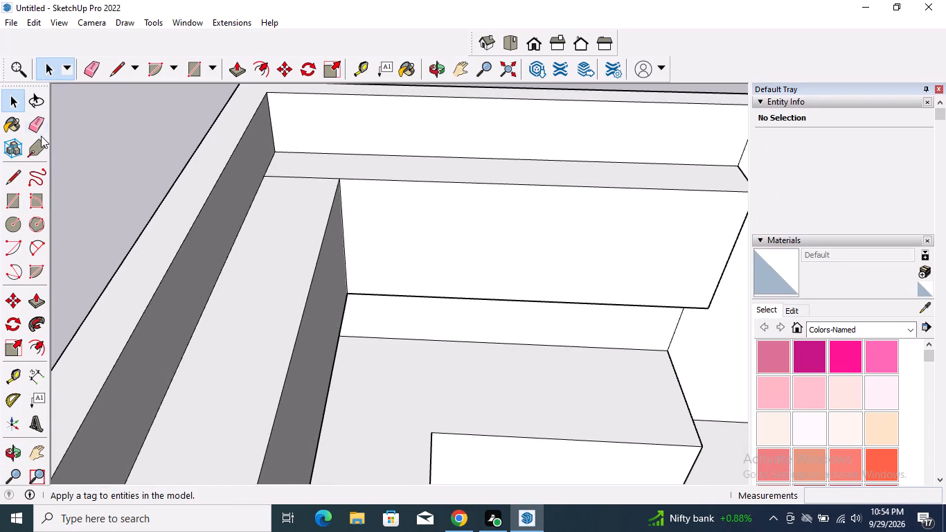
left_click(41, 135)
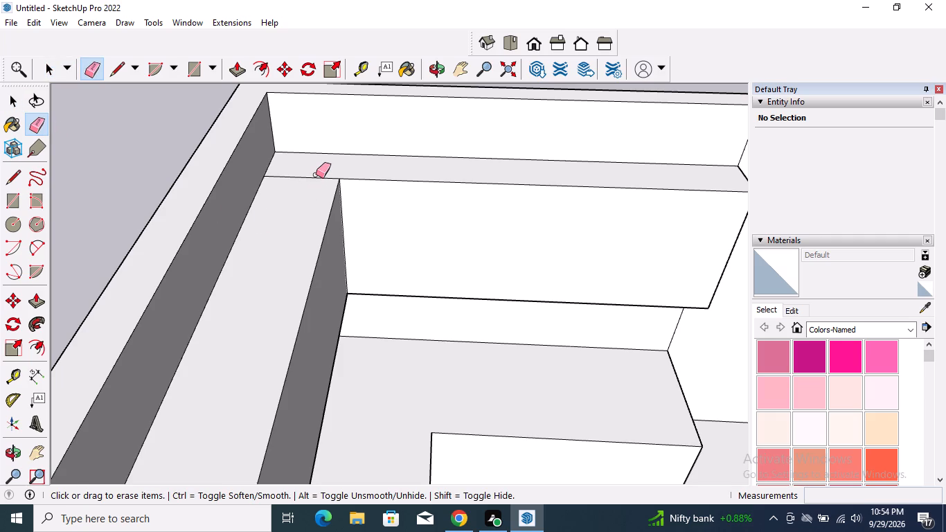
left_click(316, 177)
key("space")
Pull the front face of the long wall's upper unit outward by about 1 3/16".
scroll(364, 225, "down", 4)
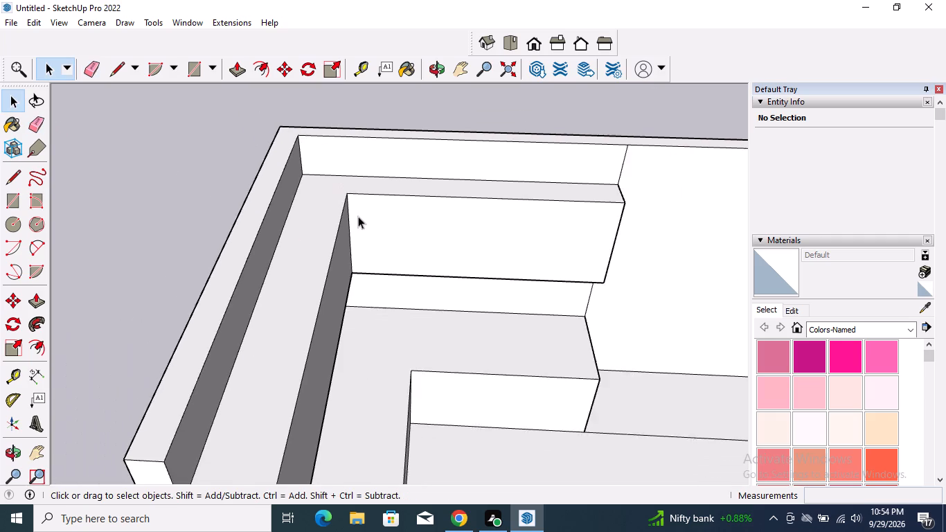
scroll(358, 216, "down", 3)
middle_click_drag(377, 288, 84, 215)
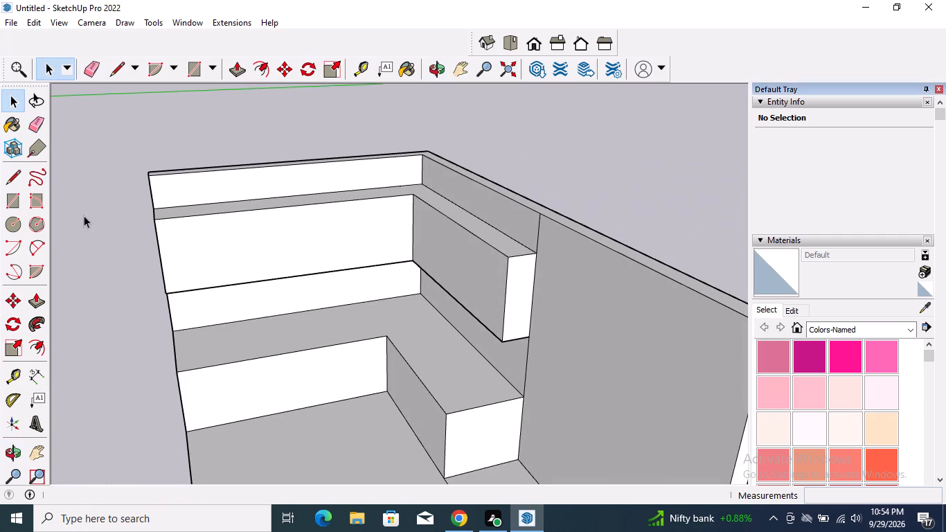
left_click(33, 299)
left_click(437, 233)
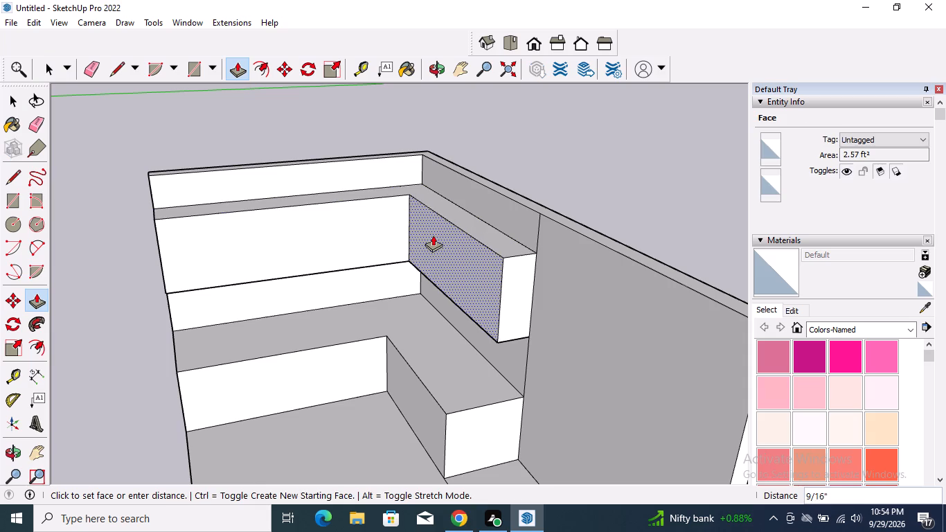
left_click(430, 236)
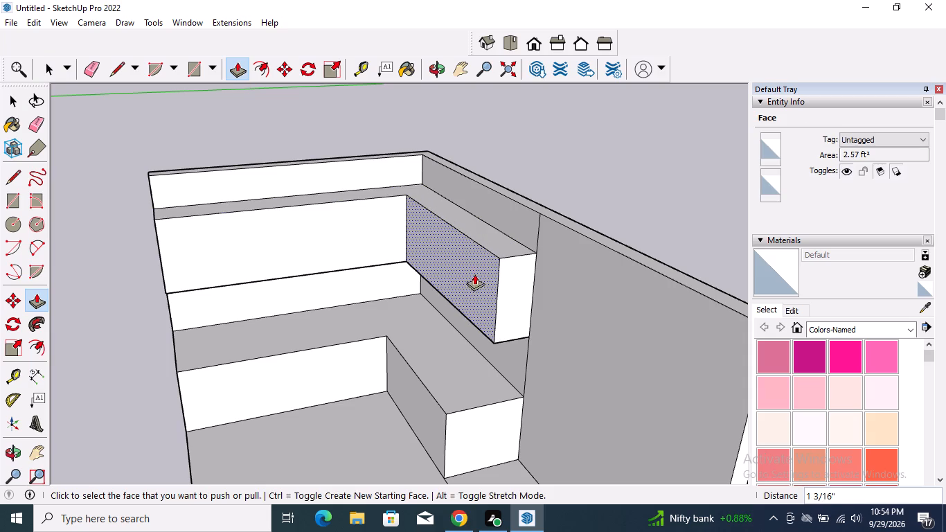
key("space")
Pull the shared top face of both walls upward to make the walls slightly taller.
middle_click_drag(446, 245, 489, 222)
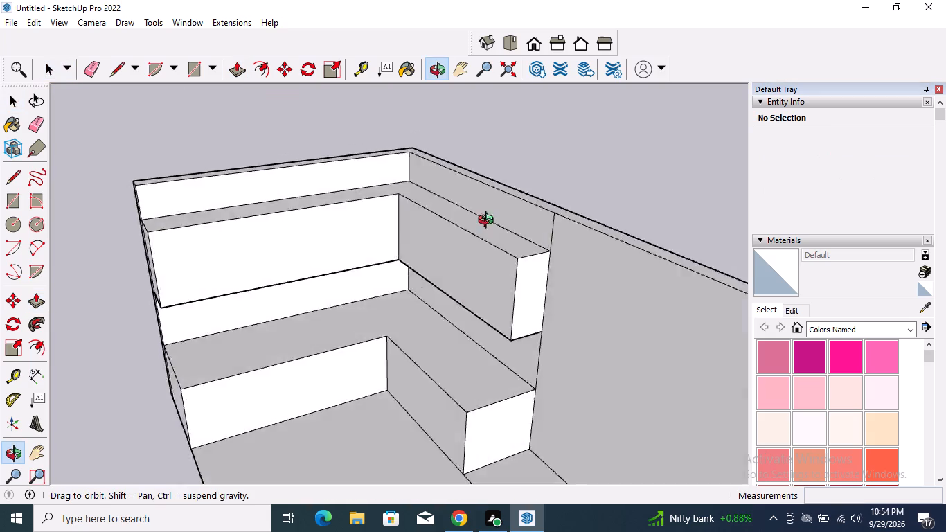
middle_click_drag(489, 222, 513, 390)
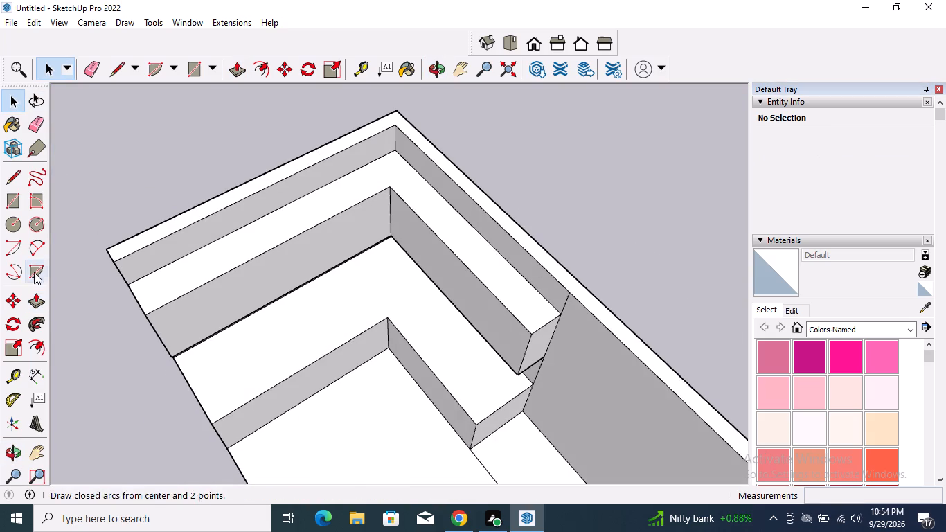
left_click(35, 300)
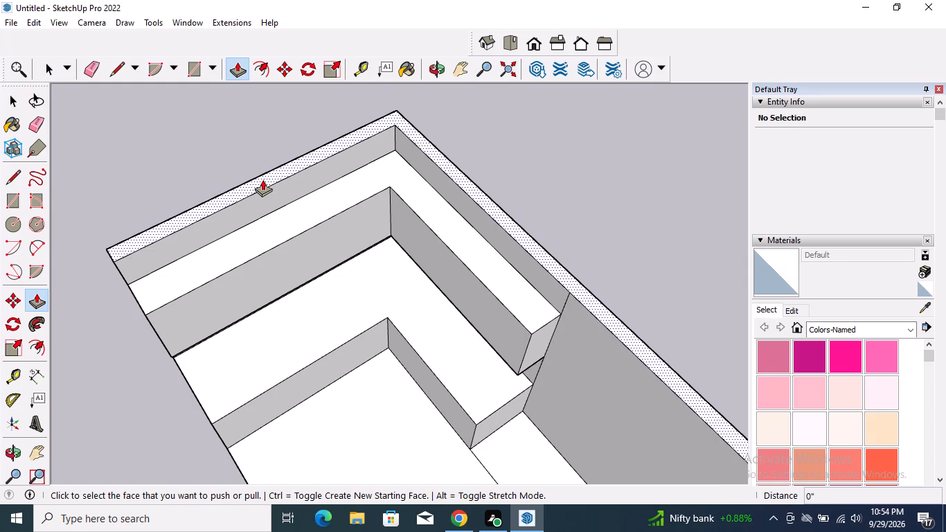
left_click(262, 179)
left_click(262, 165)
key("space")
Examine the walls, upper units and counter from the front, at eye level and from above.
scroll(348, 215, "down", 4)
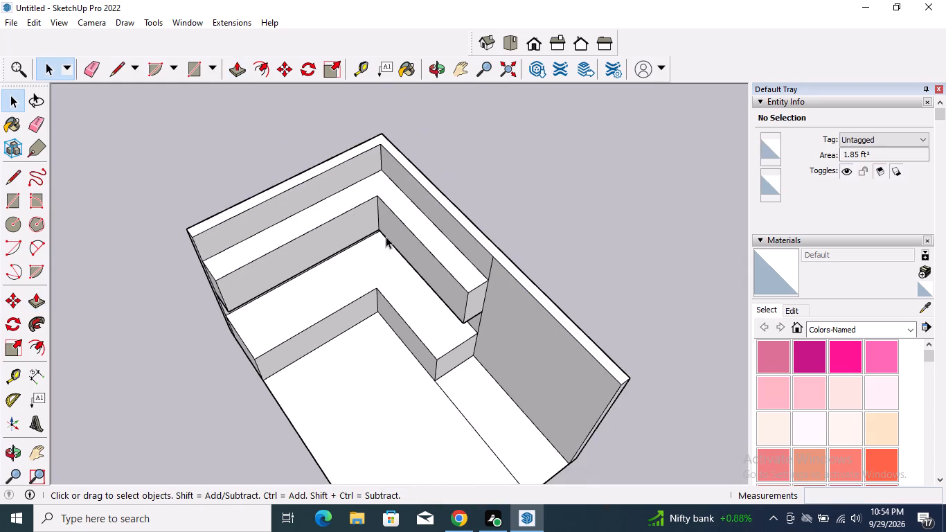
middle_click_drag(391, 247, 419, 123)
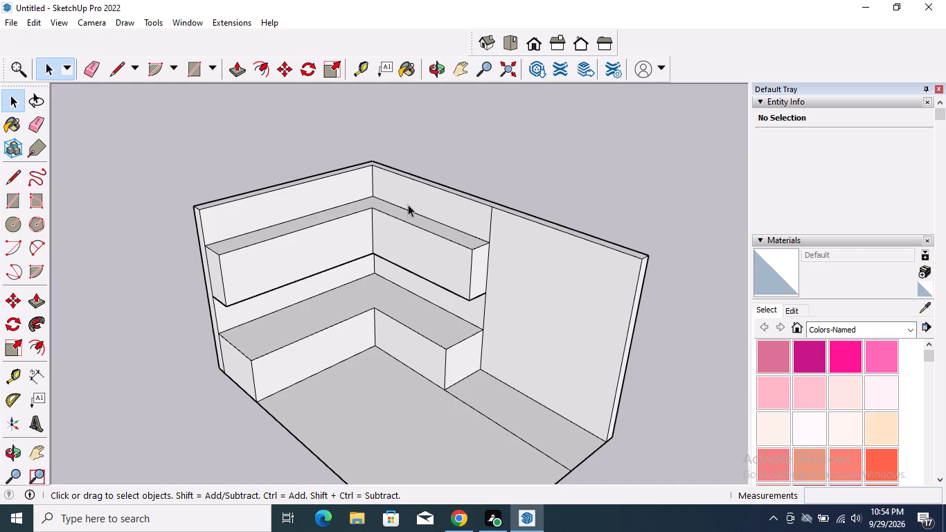
scroll(355, 189, "down", 1)
middle_click_drag(255, 316, 287, 311)
scroll(292, 306, "down", 1)
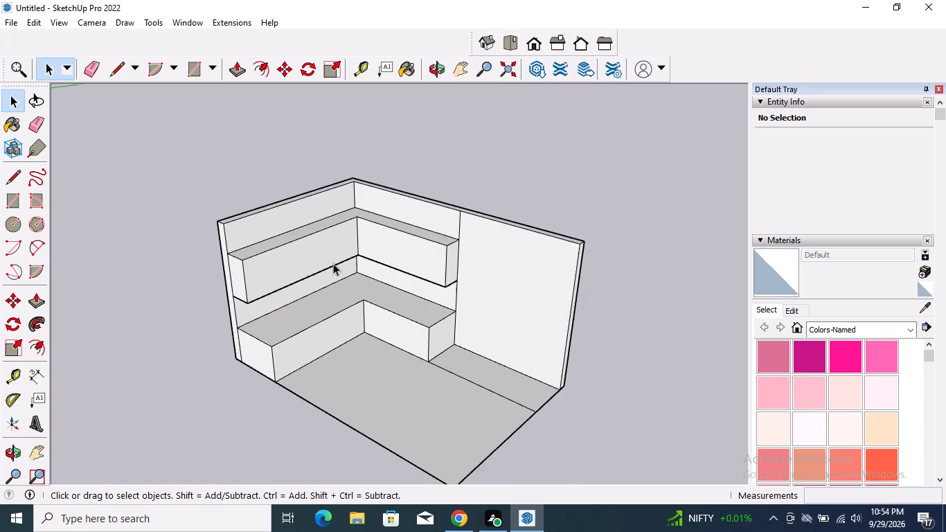
scroll(343, 255, "up", 2)
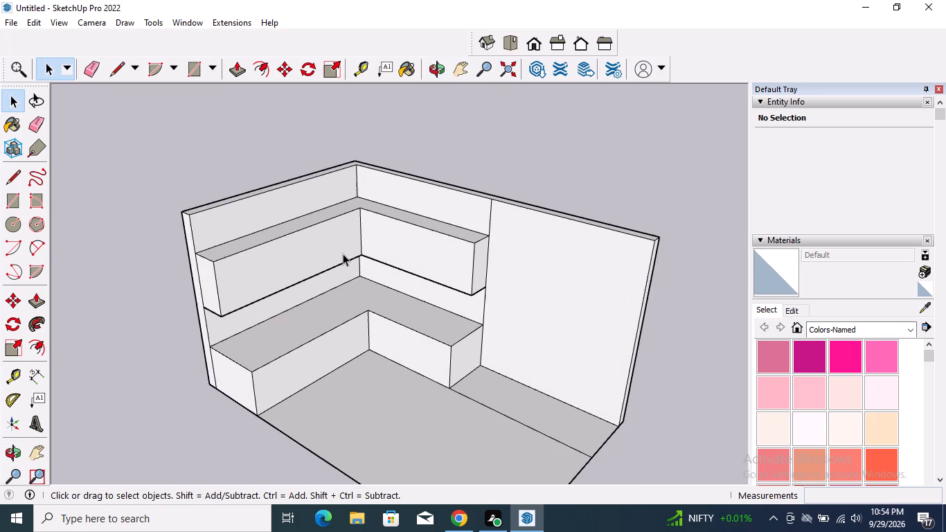
scroll(343, 253, "up", 1)
middle_click_drag(340, 251, 339, 248)
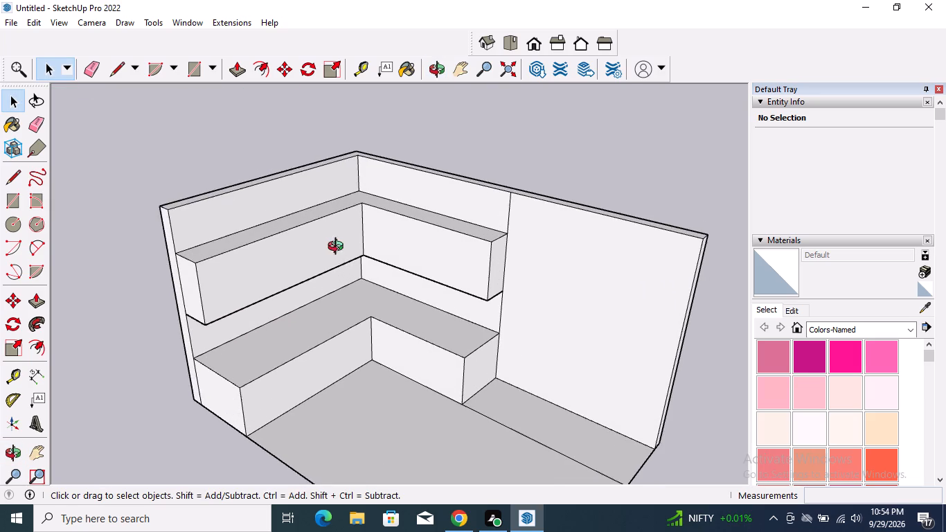
middle_click_drag(339, 248, 307, 156)
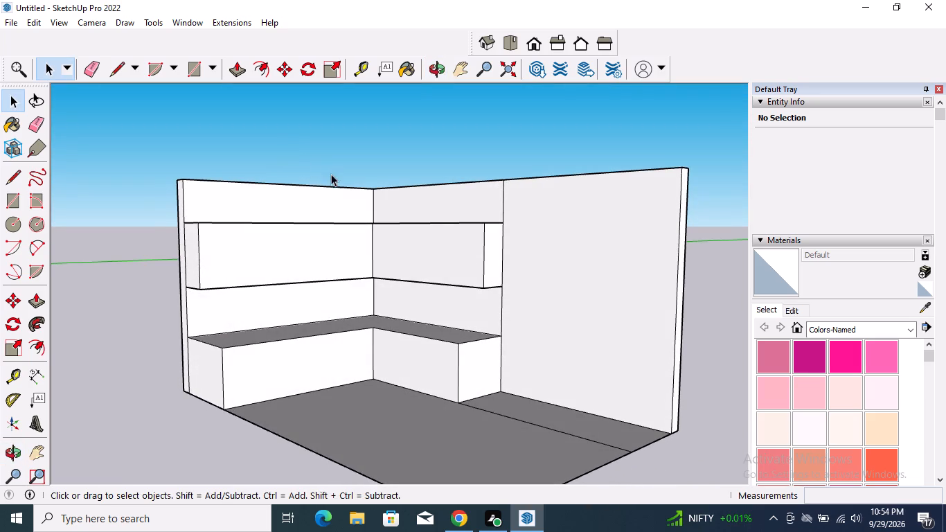
middle_click_drag(331, 211, 315, 369)
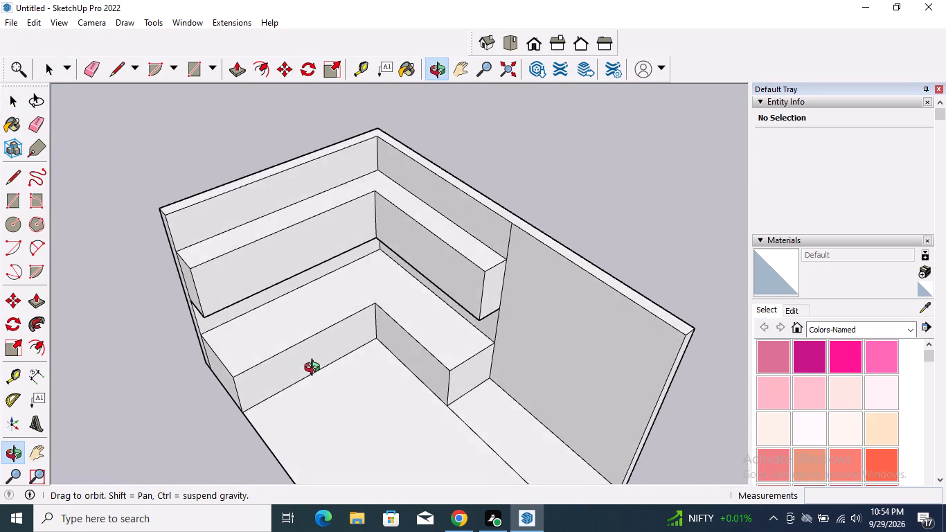
middle_click_drag(315, 369, 320, 350)
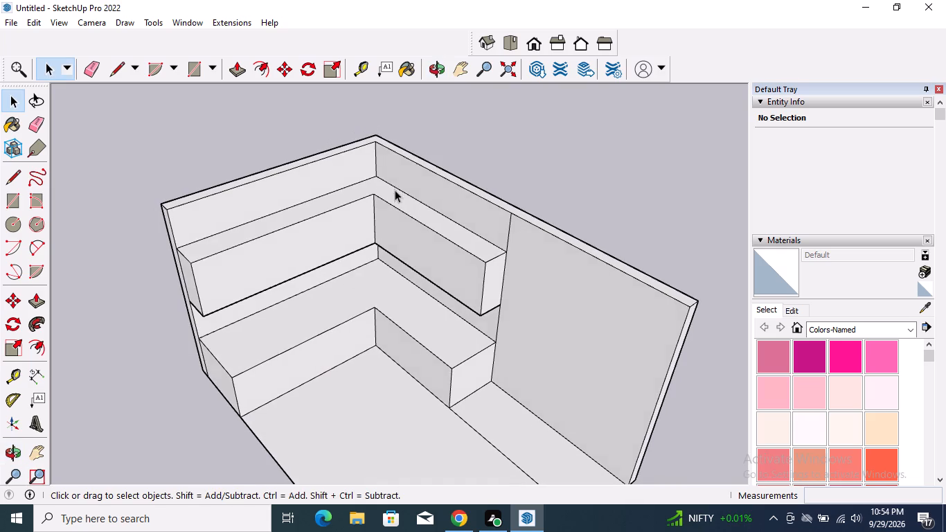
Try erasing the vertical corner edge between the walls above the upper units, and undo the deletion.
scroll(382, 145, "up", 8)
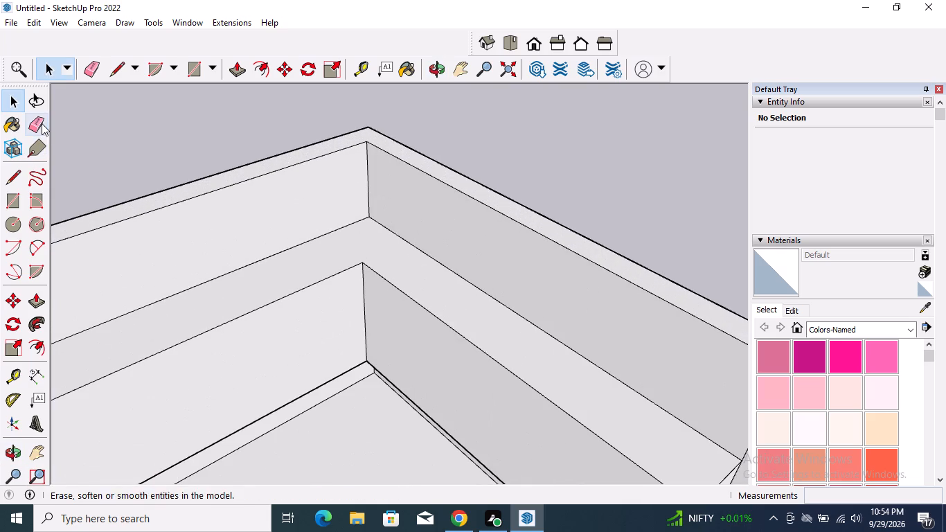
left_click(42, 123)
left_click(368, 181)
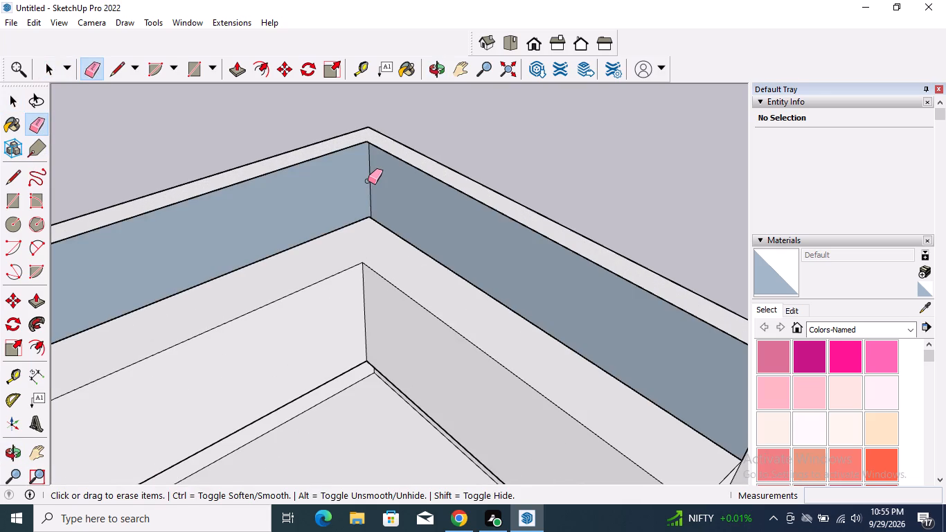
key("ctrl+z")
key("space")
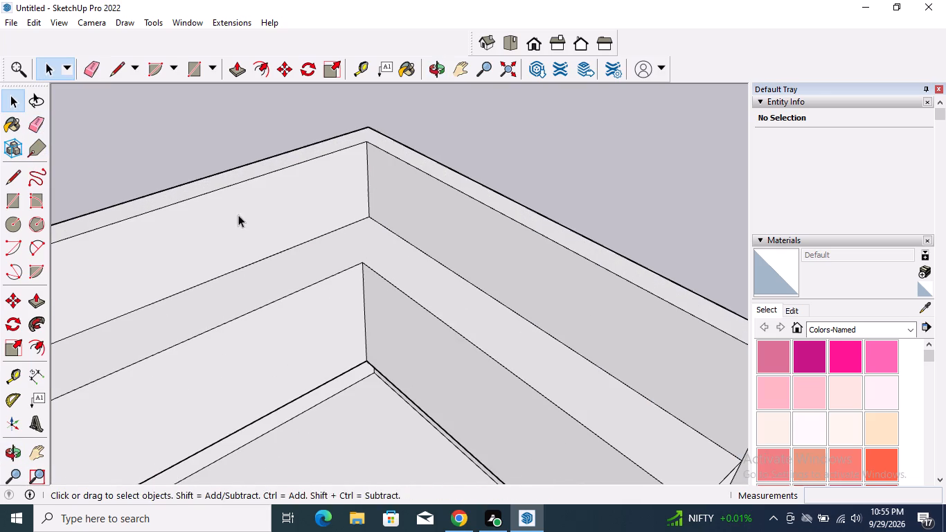
Pull the long wall's strip above the upper unit outward by about 7 7/8", past the unit's front.
left_click(41, 299)
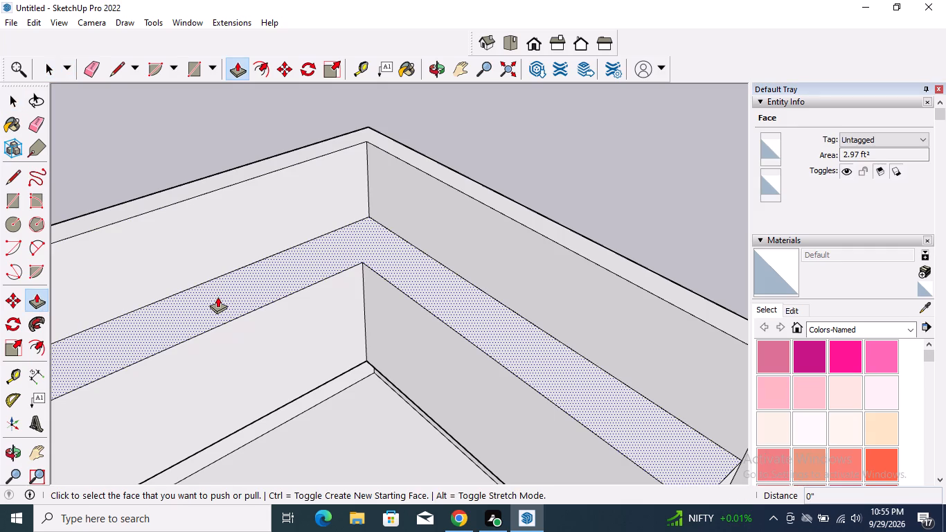
middle_click_drag(241, 296, 247, 145)
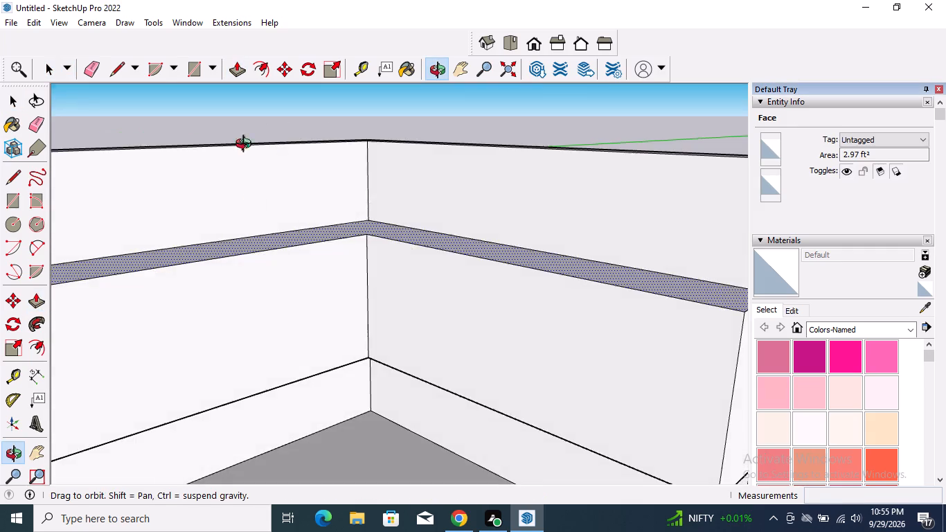
middle_click_drag(247, 145, 244, 142)
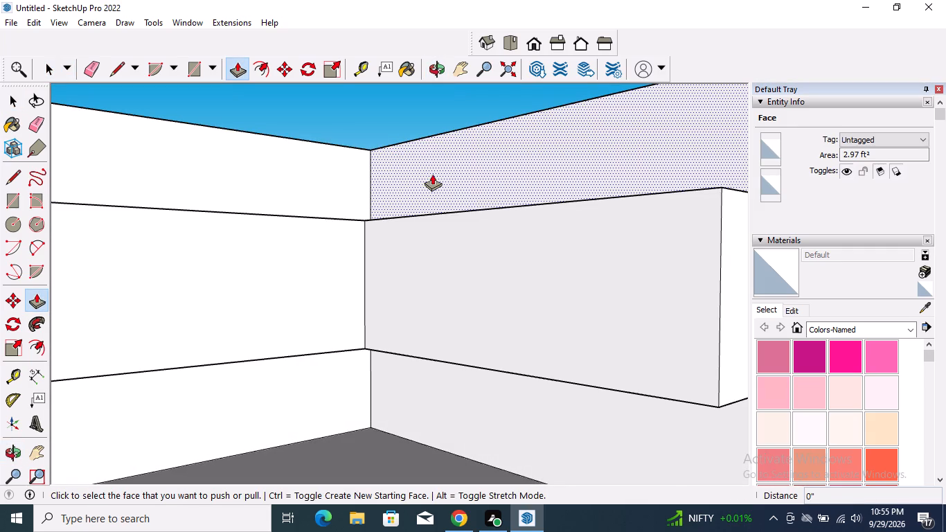
left_click(432, 174)
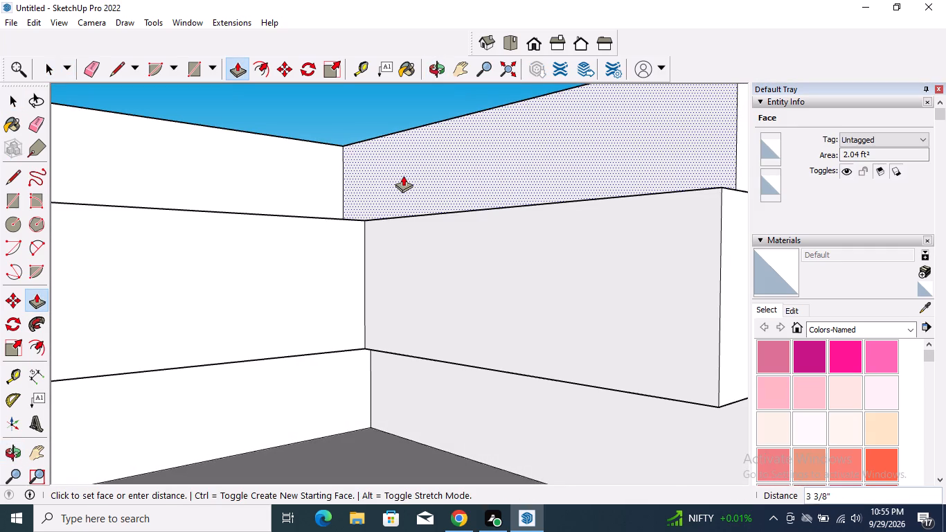
left_click(362, 174)
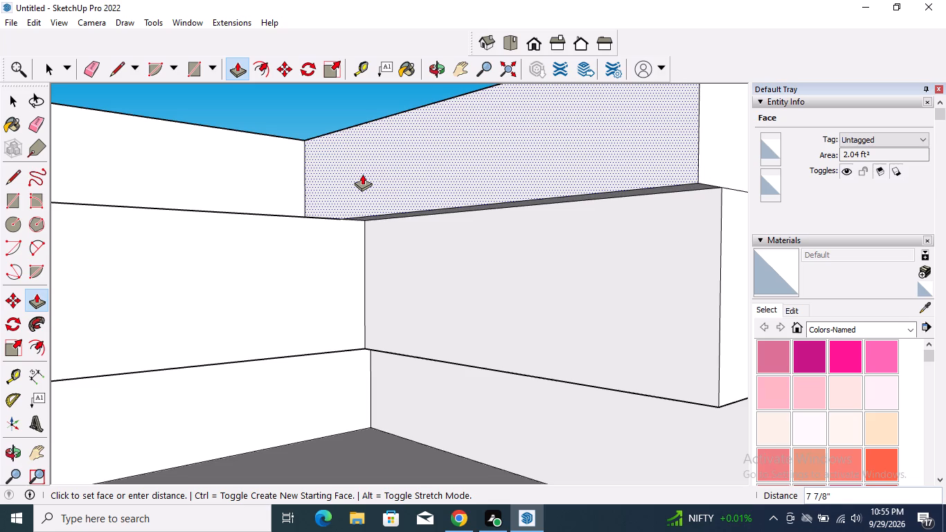
Pull the short wall's strip above the upper unit outward past the unit's front to complete the L-shaped top band.
left_click(284, 168)
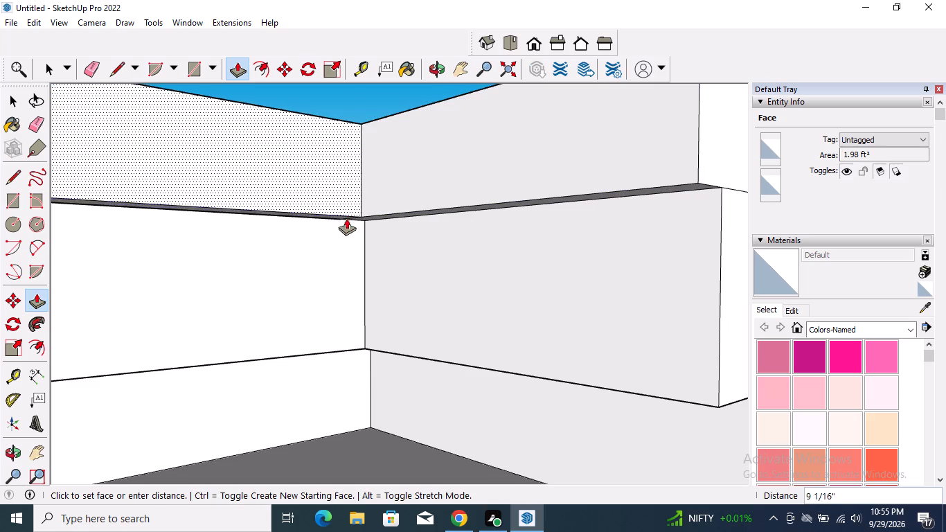
left_click(359, 219)
key("space")
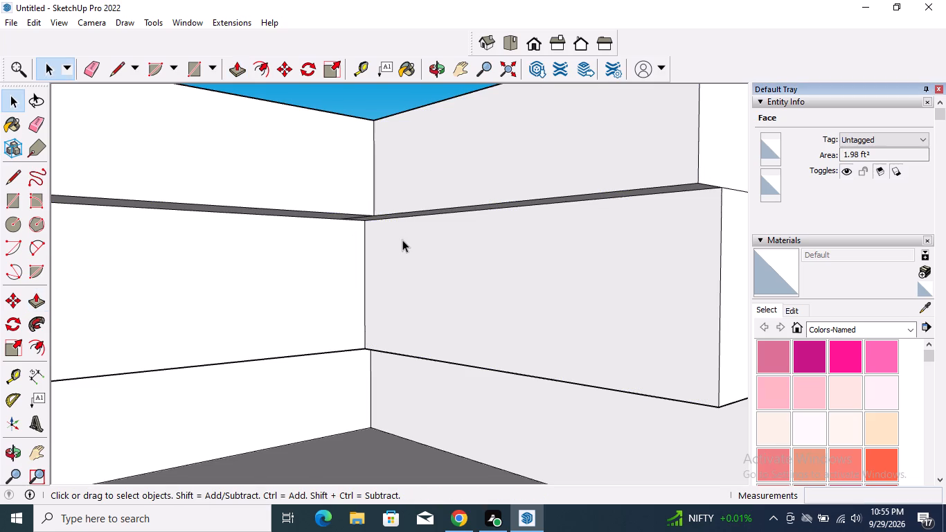
key("space")
Examine the undersides of the projecting top band and the upper units at the inner corner from below.
scroll(409, 242, "down", 4)
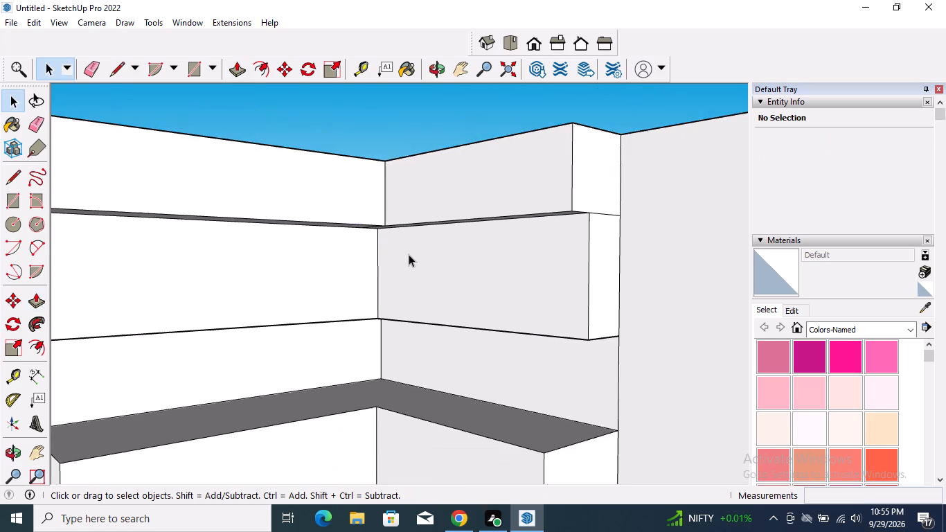
middle_click_drag(382, 175, 373, 388)
middle_click_drag(395, 323, 400, 82)
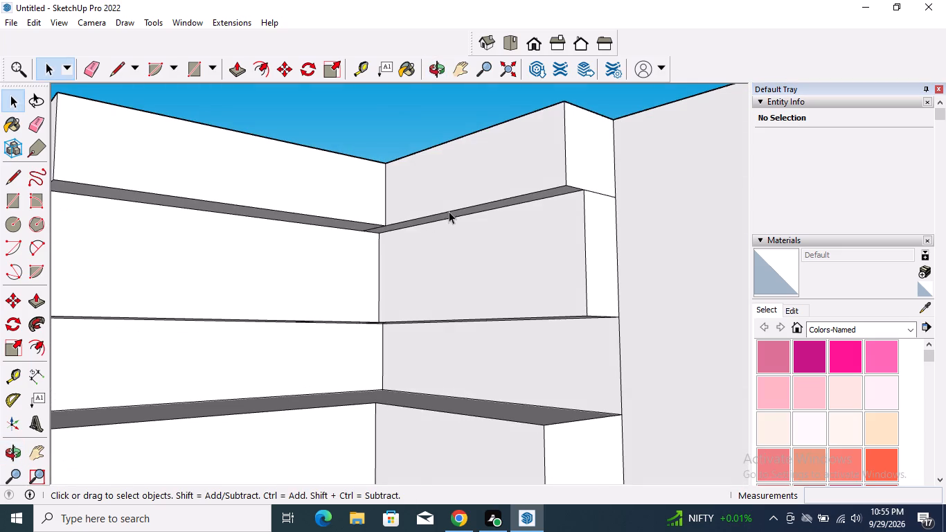
scroll(449, 212, "down", 2)
middle_click_drag(439, 292, 461, 201)
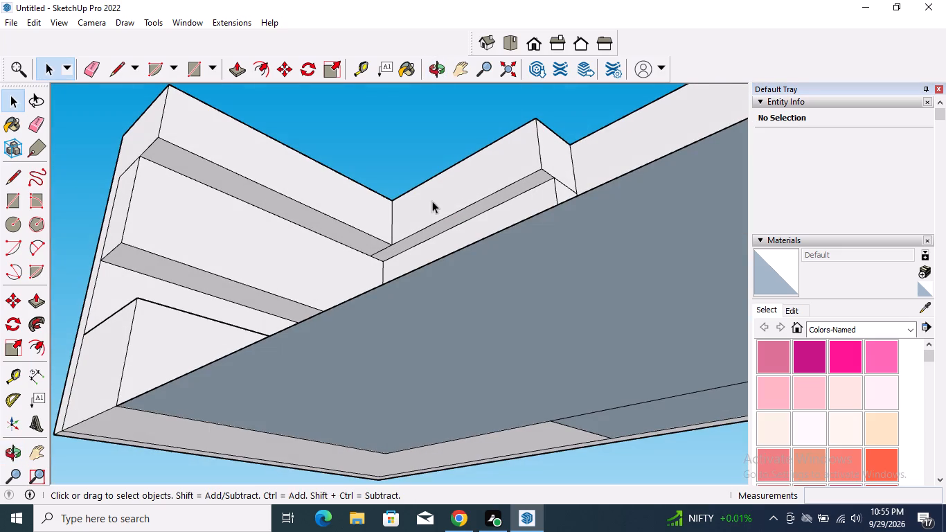
scroll(396, 192, "up", 4)
scroll(354, 269, "up", 3)
middle_click(354, 269)
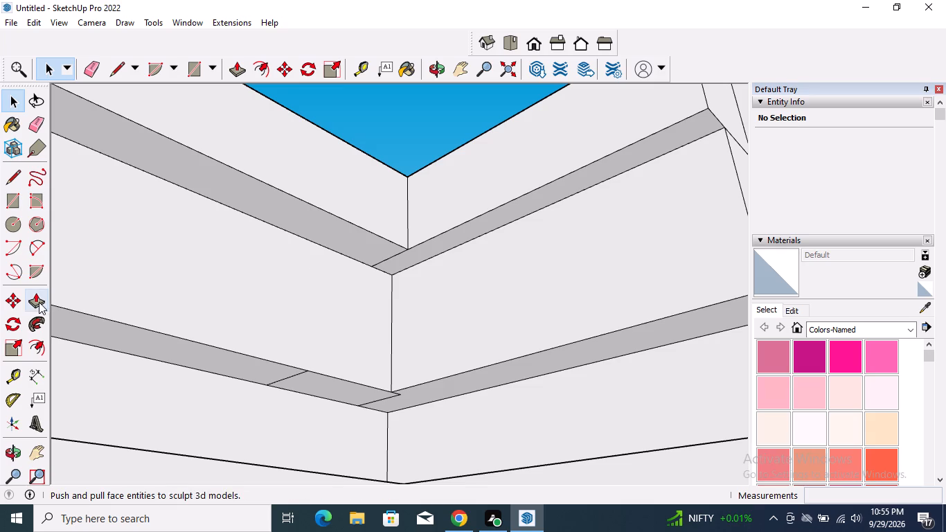
Push the front face of the short wall's top band inward by about 1 7/16".
left_click(39, 302)
left_click(371, 193)
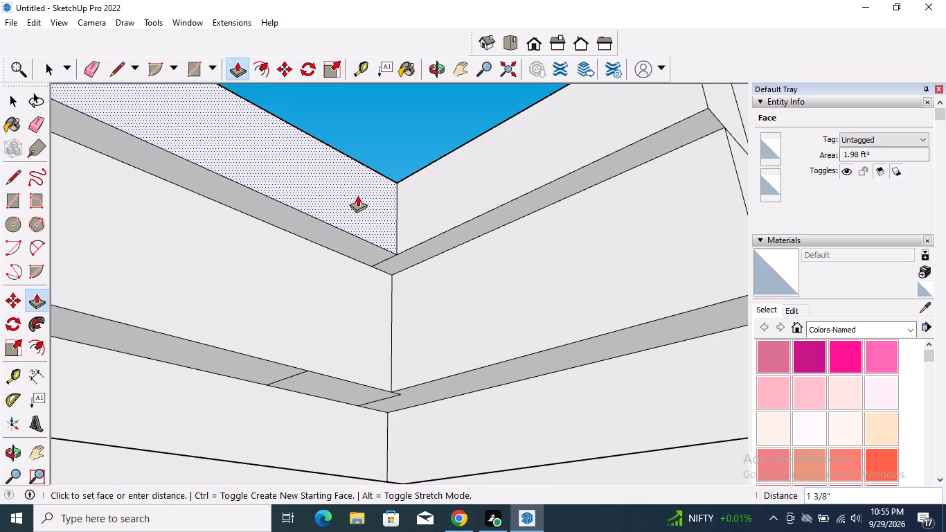
left_click(357, 195)
key("space")
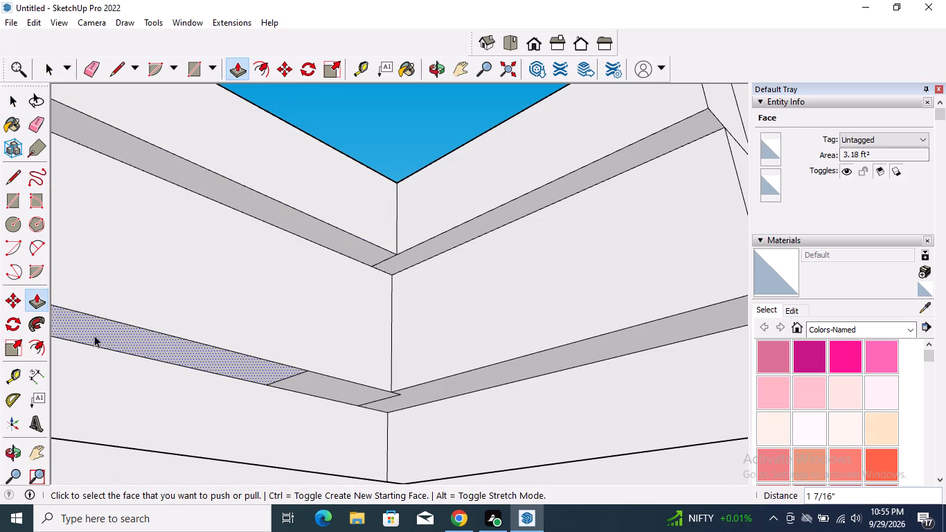
Erase the seam edge across the top band's underside at the inner corner.
left_click(37, 131)
middle_click_drag(395, 332, 401, 315)
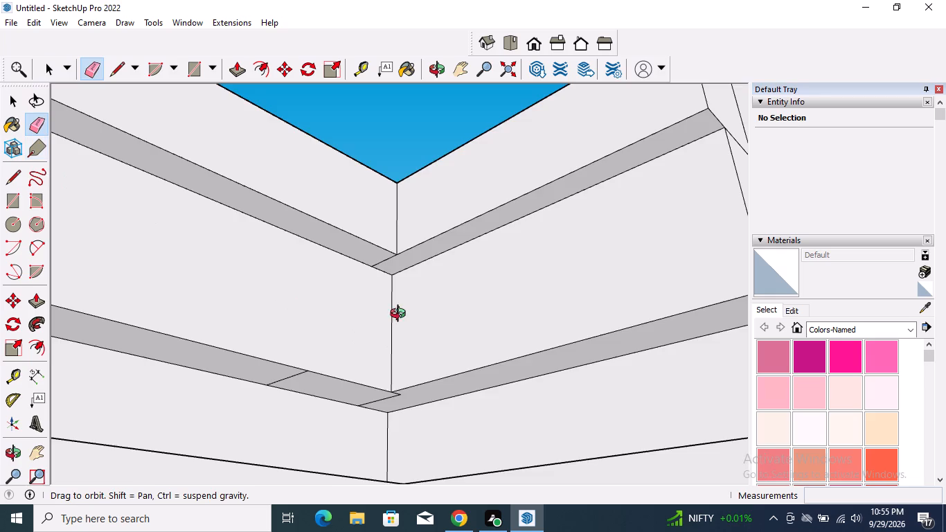
middle_click_drag(401, 315, 402, 321)
scroll(392, 269, "up", 8)
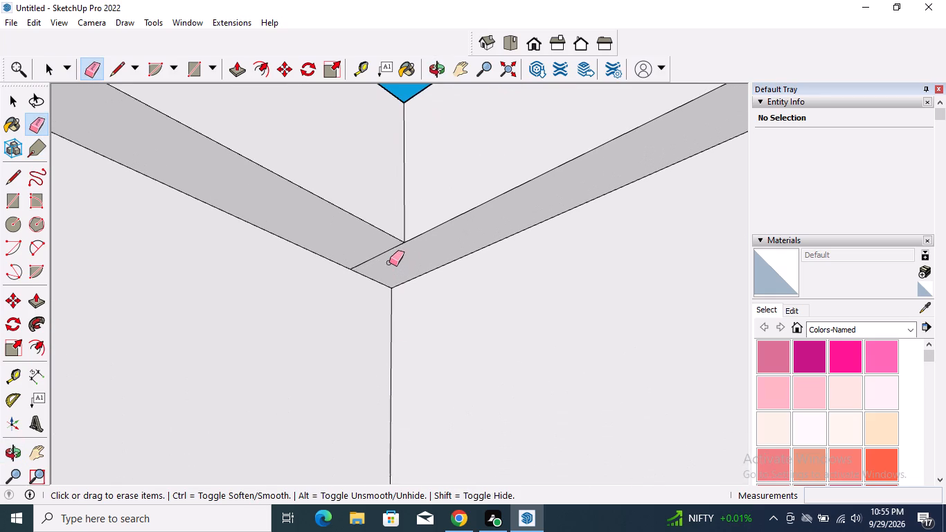
left_click(381, 253)
Erase the seam edges and the short leftover edge on the upper units' underside near the inner corner.
scroll(385, 255, "down", 9)
middle_click_drag(388, 316, 388, 335)
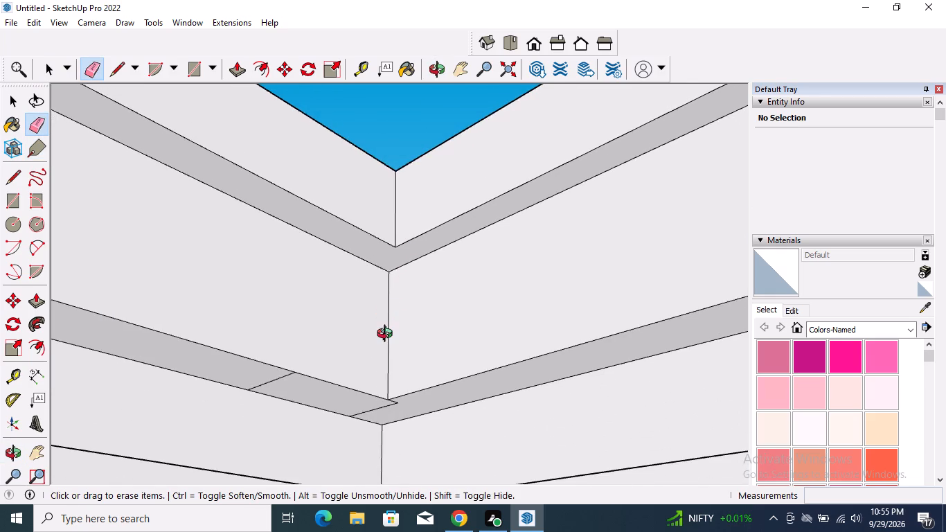
middle_click_drag(388, 335, 399, 416)
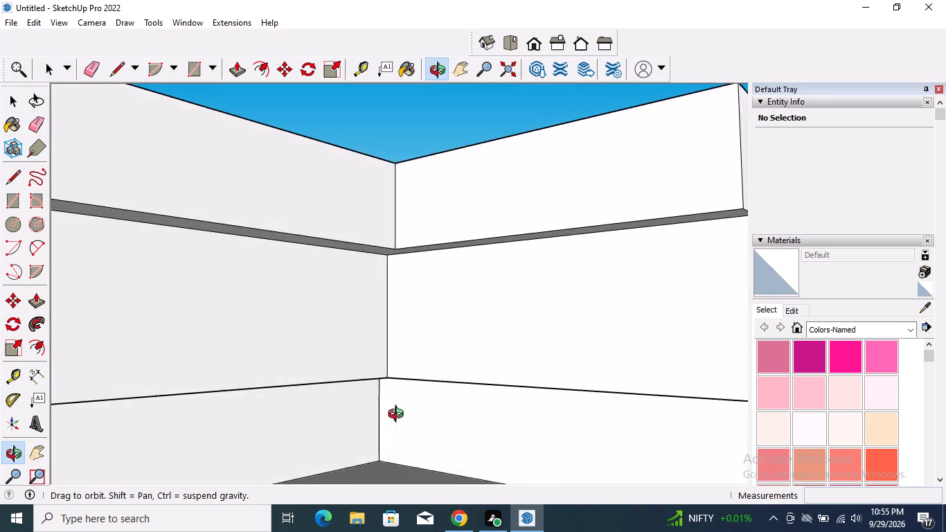
middle_click_drag(399, 416, 409, 335)
scroll(348, 395, "up", 4)
left_click(275, 352)
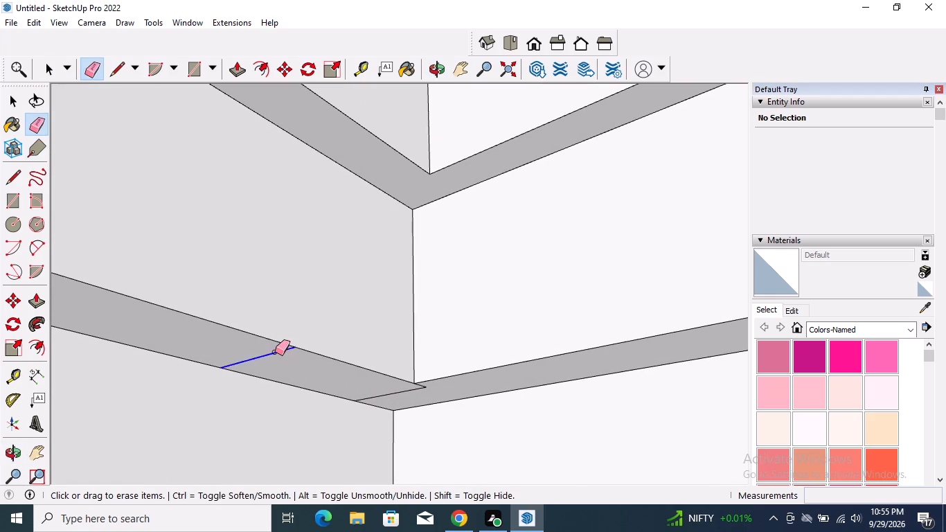
left_click(410, 389)
scroll(414, 399, "up", 8)
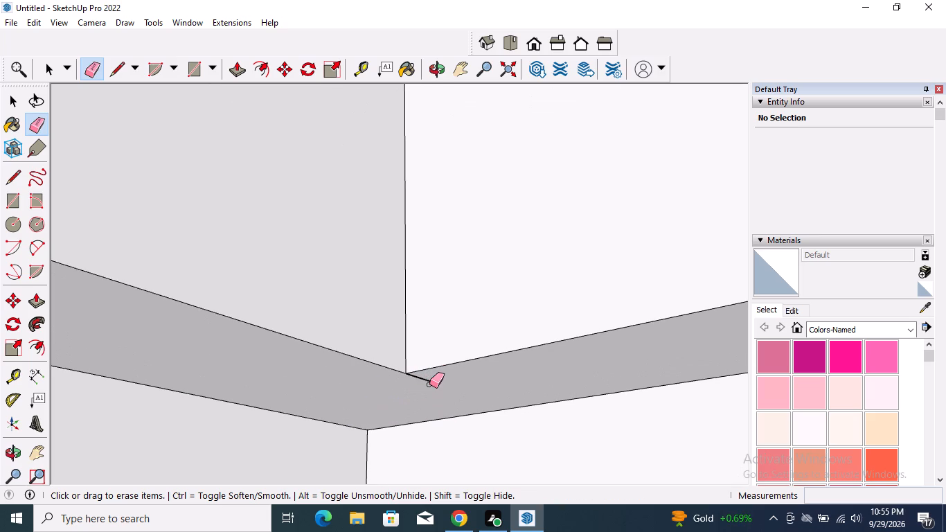
left_click(429, 380)
scroll(437, 378, "down", 10)
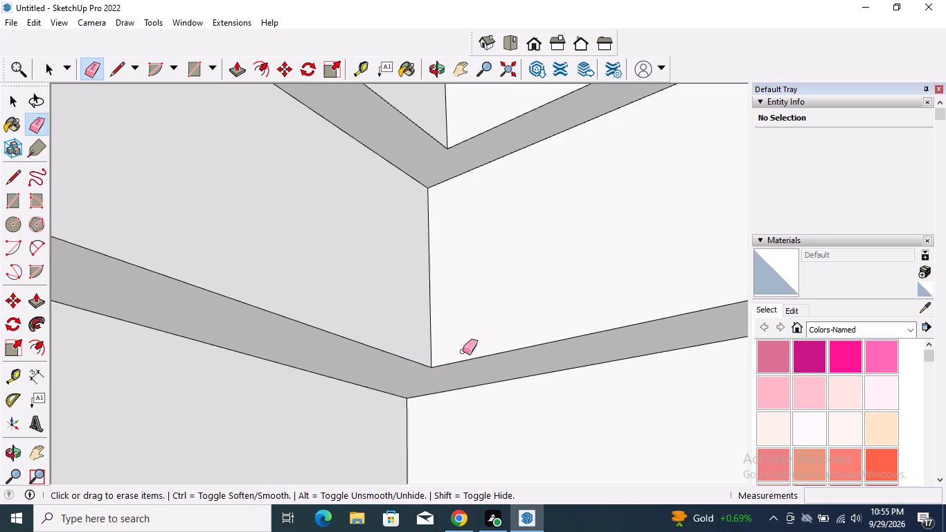
key("space")
Pull the front face of the long wall's upper unit outward by about 1 1/2".
scroll(463, 349, "down", 9)
middle_click_drag(457, 330, 456, 319)
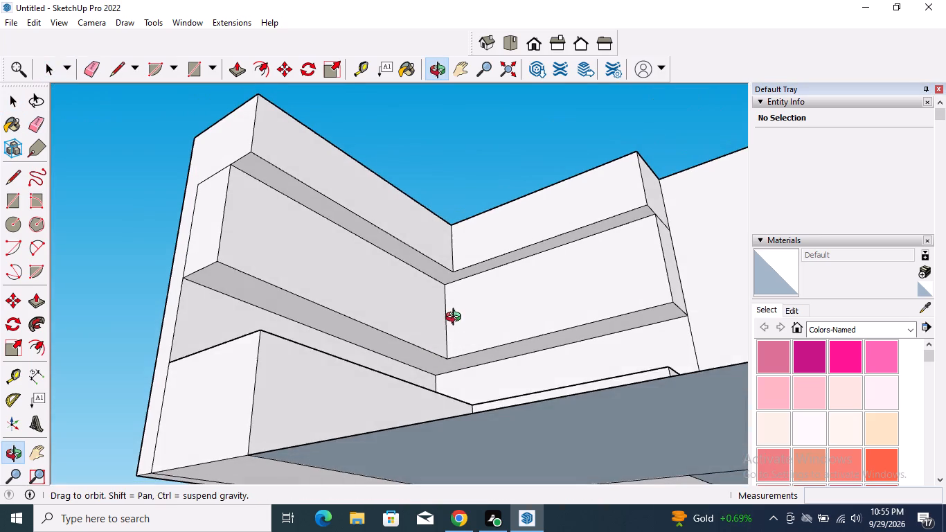
middle_click_drag(456, 319, 454, 309)
scroll(433, 354, "up", 4)
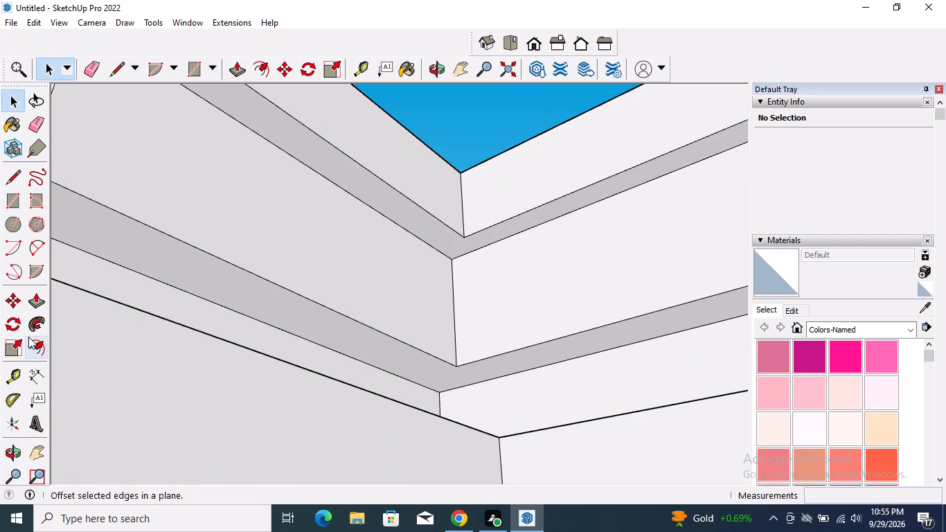
left_click(35, 294)
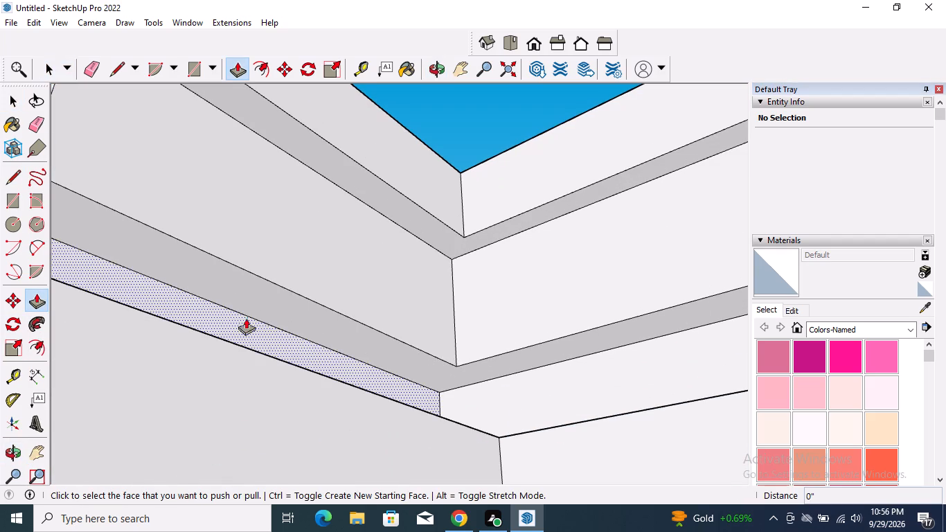
left_click(500, 322)
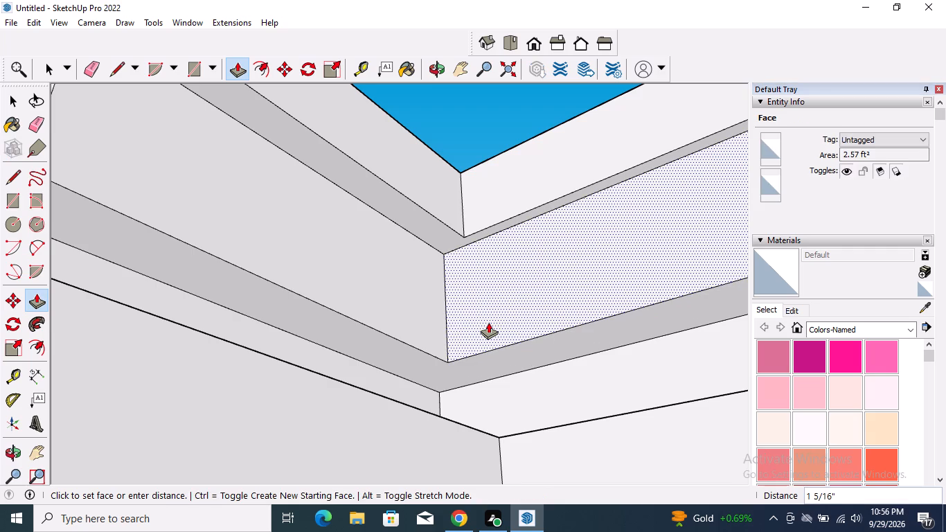
left_click(488, 322)
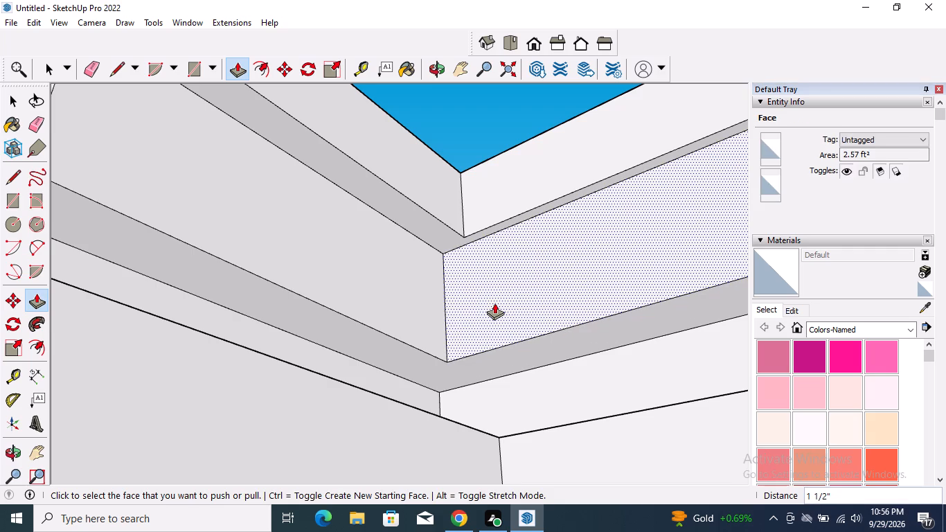
Push the front face of the short wall's top band inward by about another 1 7/16".
left_click(430, 206)
left_click(416, 208)
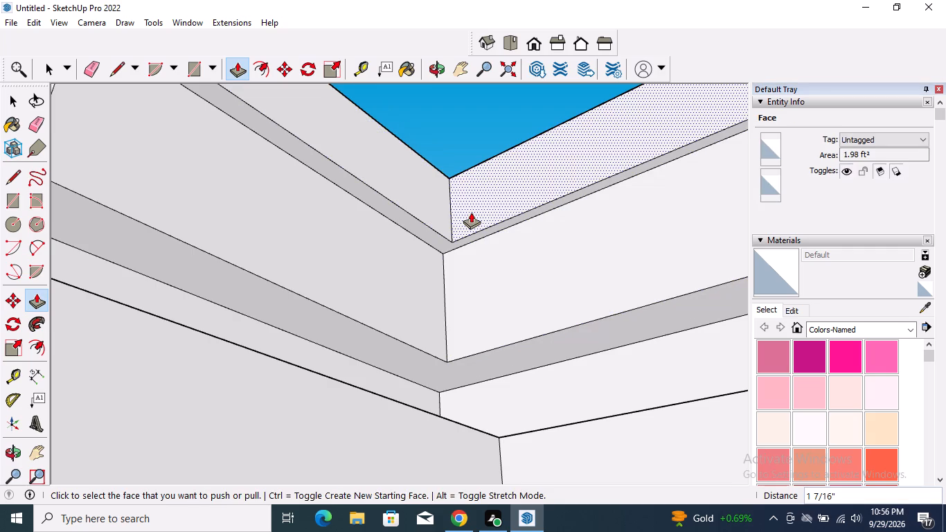
Pull the front face of the long wall's top band outward by about 1".
left_click(471, 211)
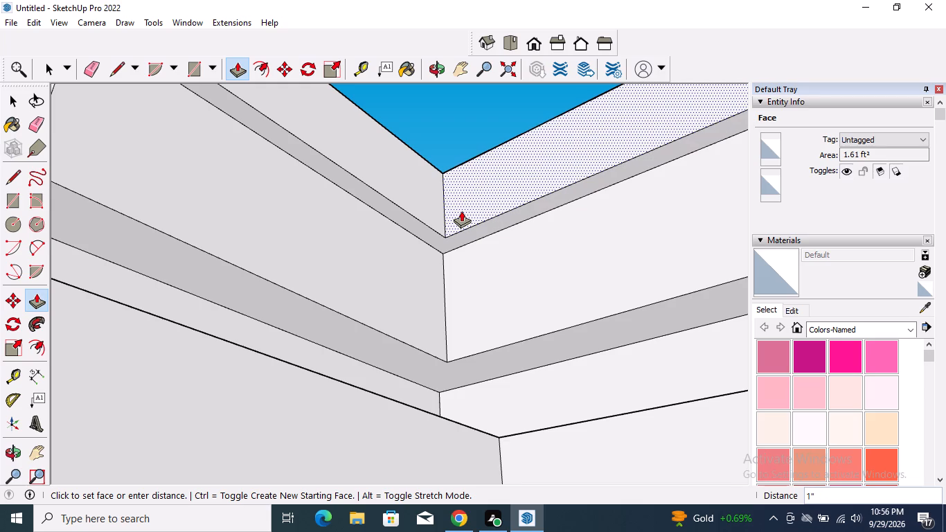
left_click(461, 211)
scroll(409, 280, "down", 2)
key("space")
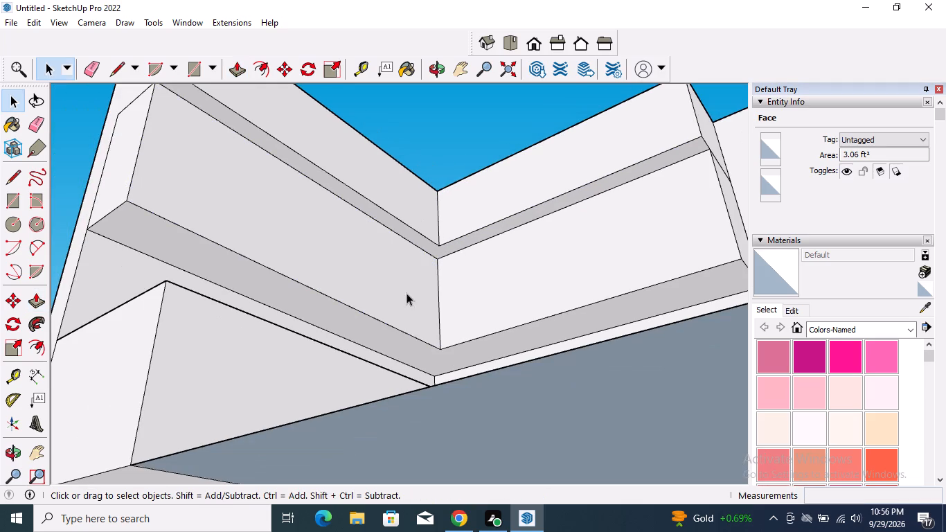
Examine the top band's overhang beyond the upper units on both walls from below and above.
middle_click_drag(148, 258, 234, 305)
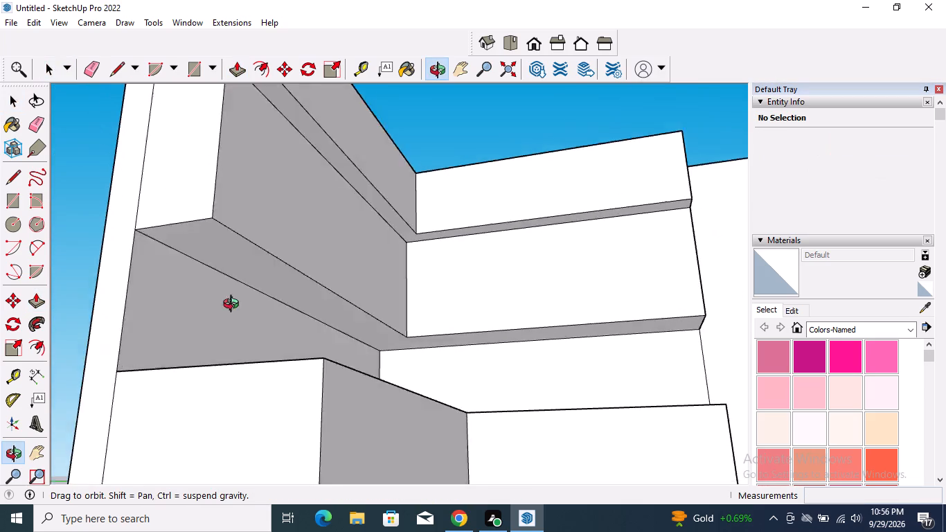
middle_click_drag(234, 305, 35, 327)
key("space")
scroll(595, 300, "down", 2)
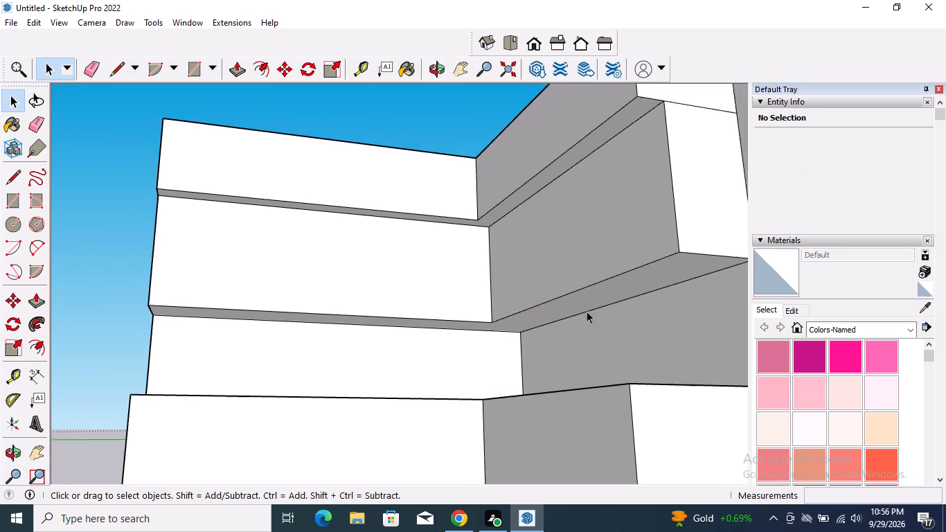
scroll(587, 311, "down", 2)
middle_click_drag(477, 249, 510, 247)
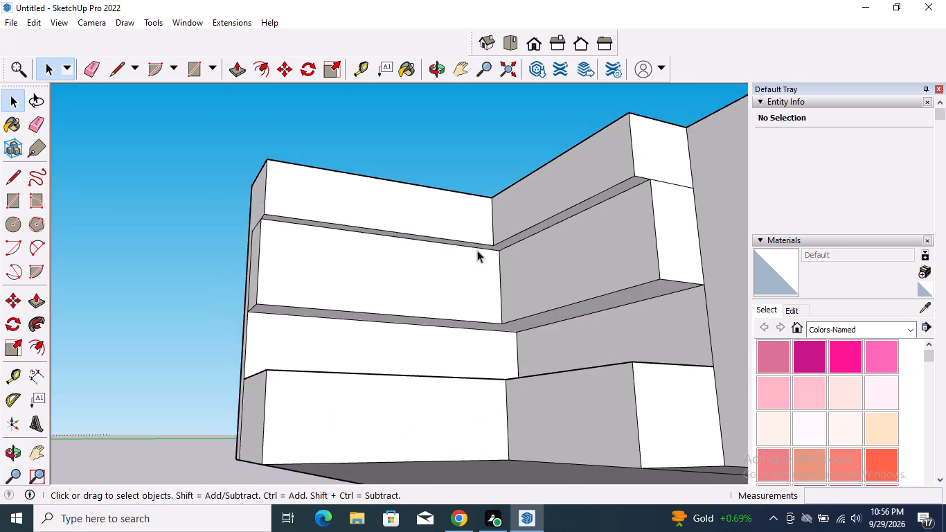
scroll(467, 229, "up", 9)
middle_click_drag(498, 290, 506, 148)
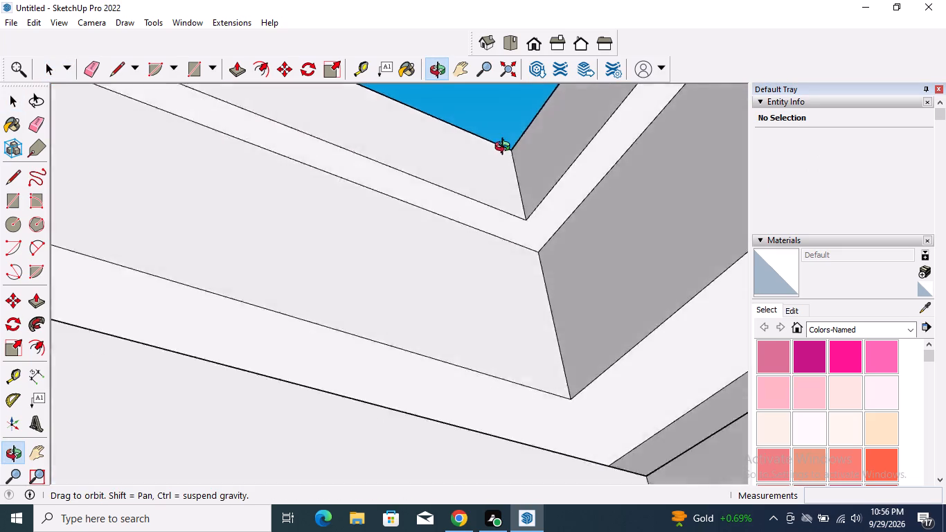
middle_click_drag(506, 148, 535, 416)
scroll(483, 289, "down", 9)
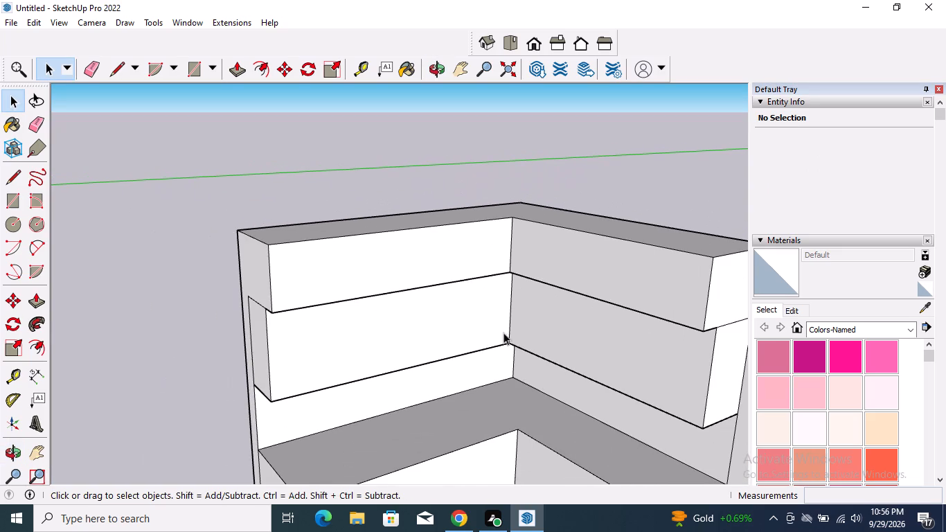
middle_click_drag(513, 276, 502, 157)
middle_click_drag(484, 285, 488, 280)
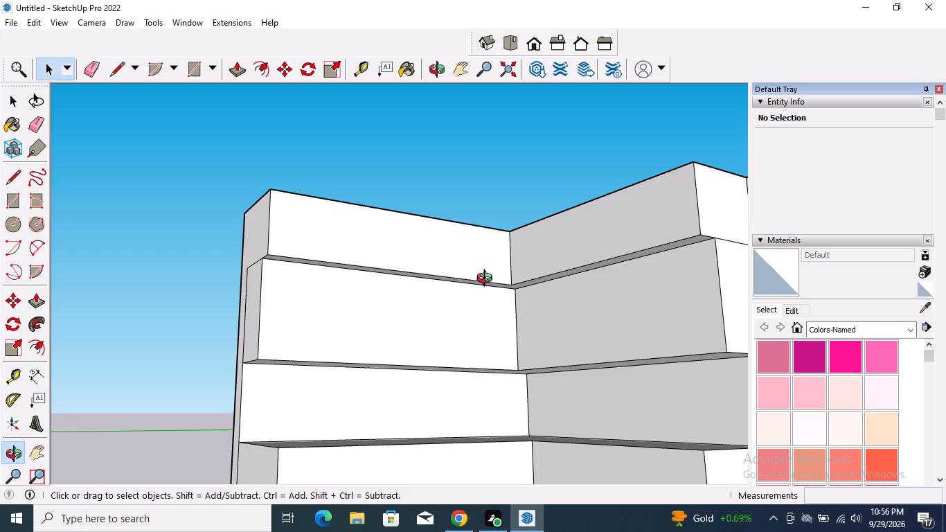
middle_click_drag(488, 280, 499, 227)
Pull the front face of the short wall's top band outward by about 7/16".
left_click(36, 304)
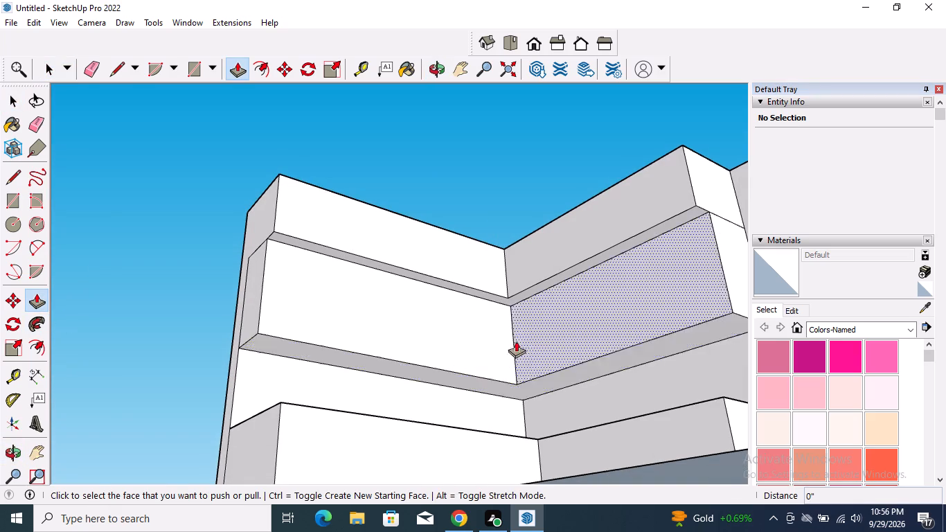
scroll(521, 326, "up", 11)
left_click(469, 260)
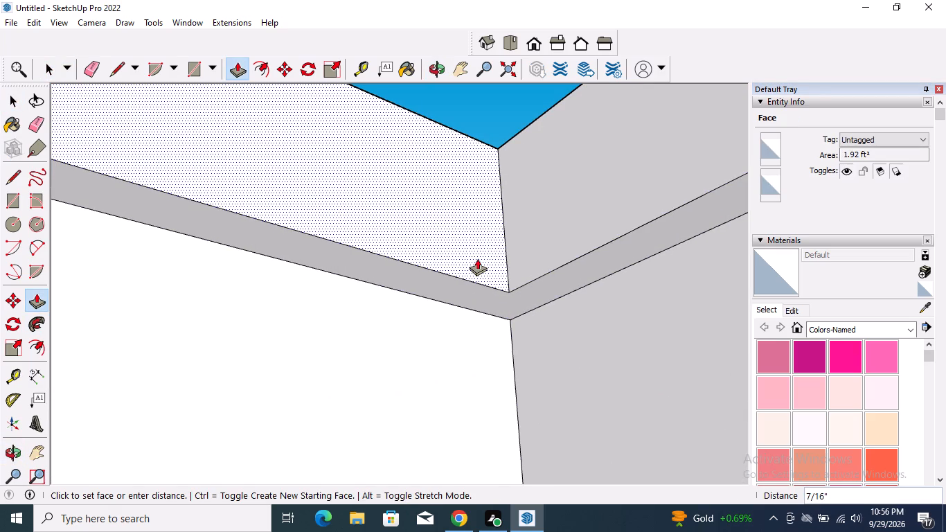
left_click(477, 258)
key("space")
Examine the whole corner with its counter, upper units and top band from slightly above.
scroll(536, 259, "down", 8)
middle_click_drag(544, 265, 545, 427)
scroll(545, 427, "down", 1)
middle_click_drag(545, 427, 545, 429)
scroll(542, 275, "down", 7)
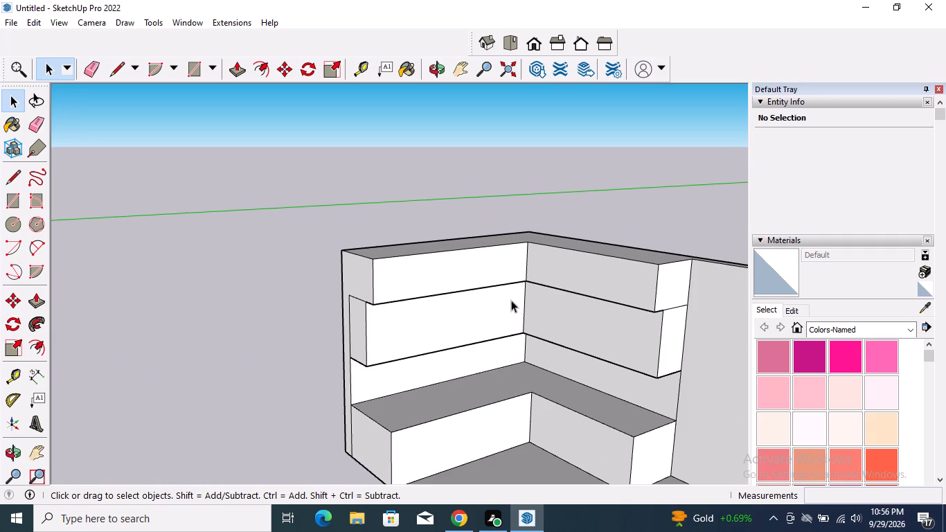
middle_click_drag(483, 321, 494, 299)
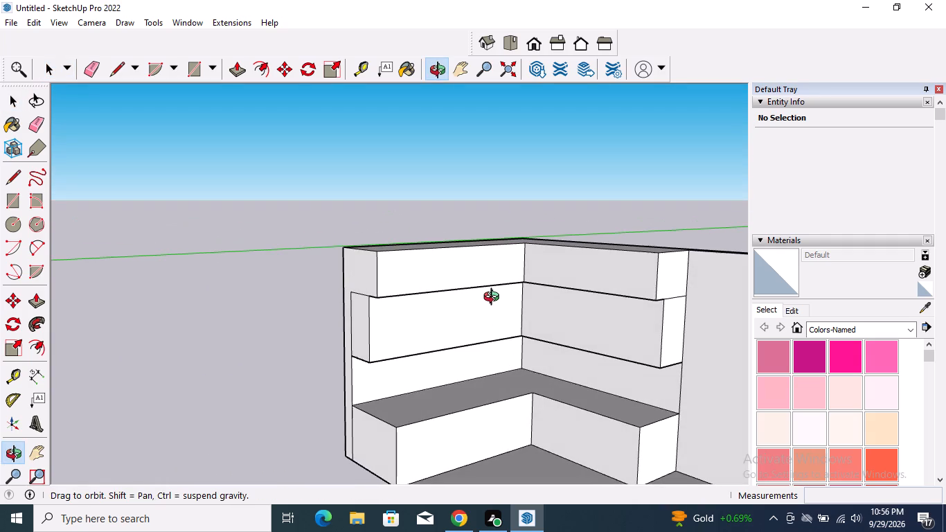
middle_click_drag(494, 299, 493, 299)
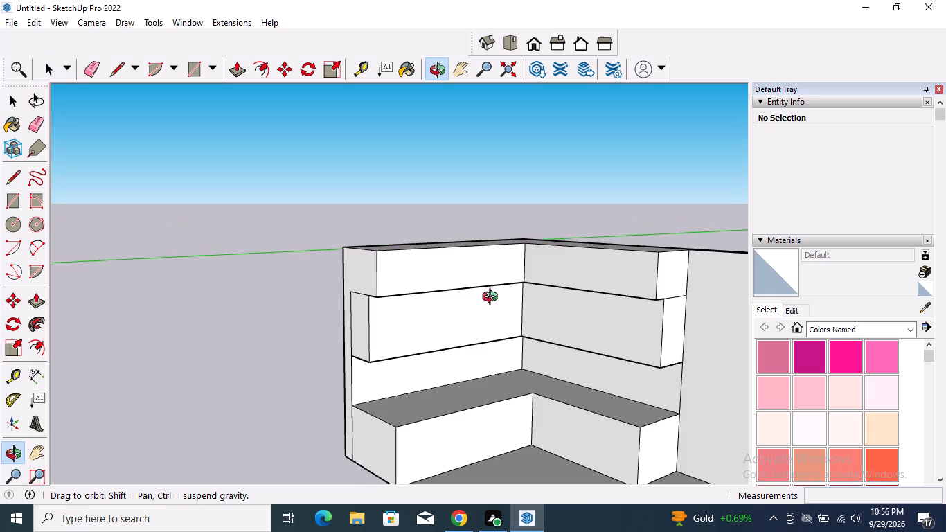
middle_click_drag(493, 299, 458, 306)
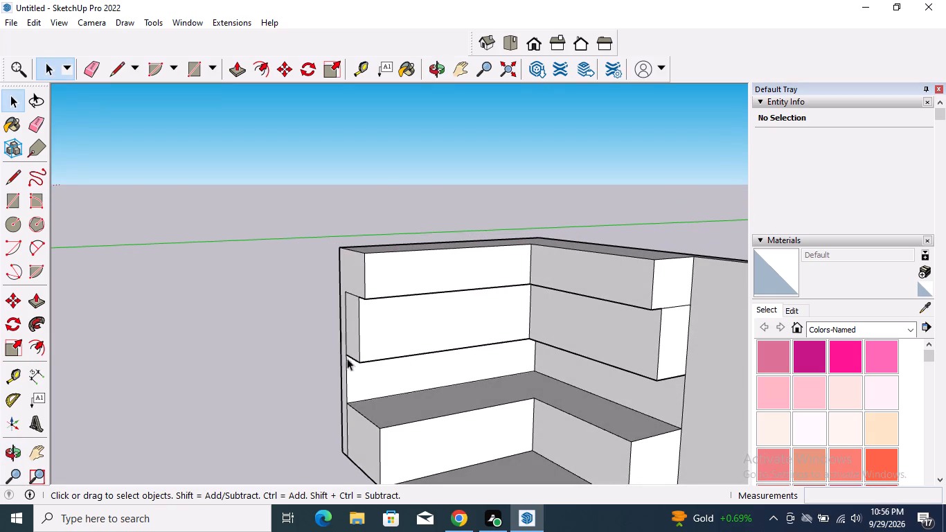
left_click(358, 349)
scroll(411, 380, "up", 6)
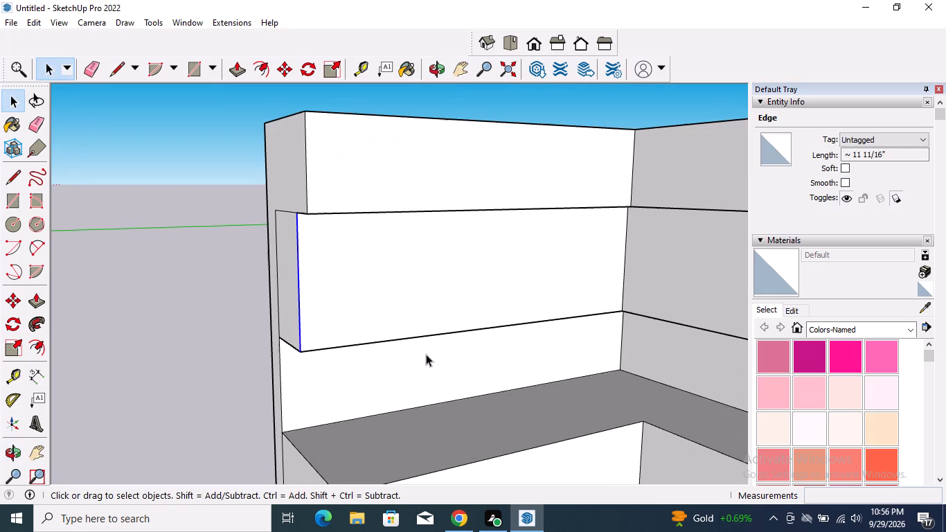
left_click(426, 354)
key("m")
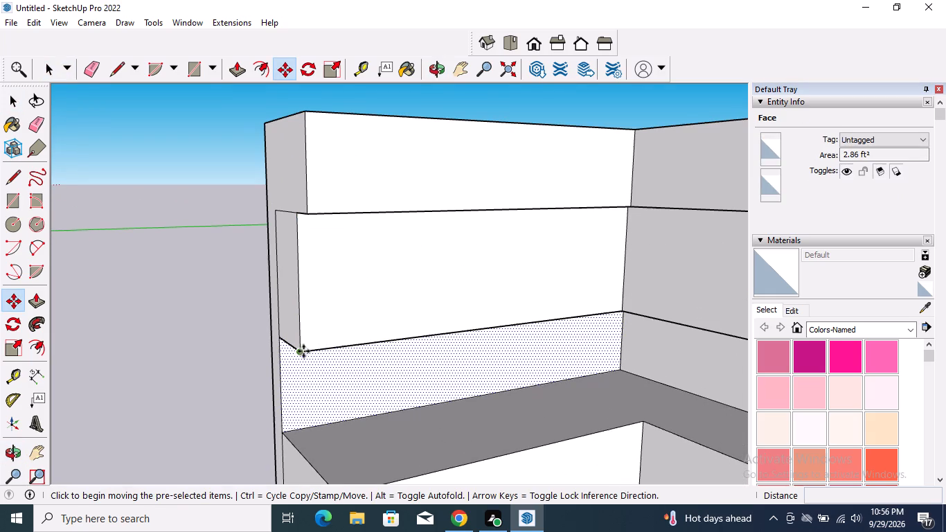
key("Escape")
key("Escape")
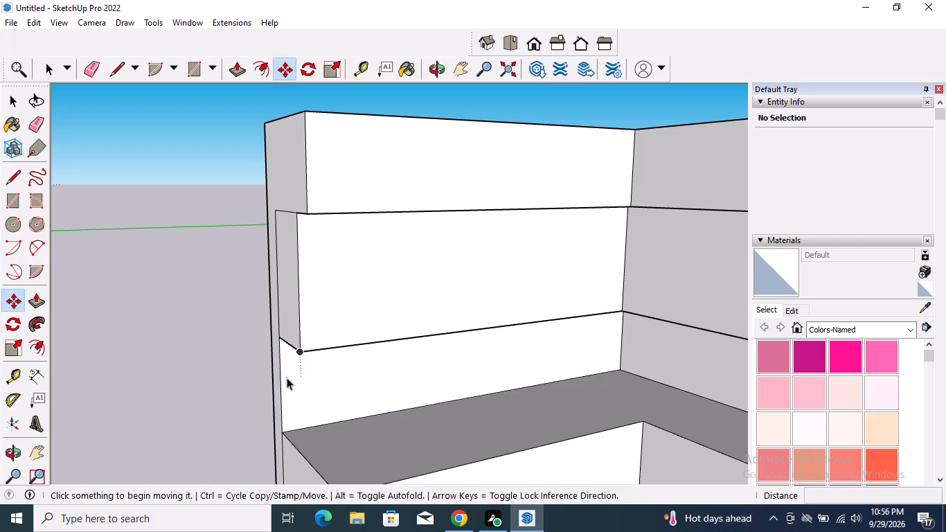
Copy the outer vertical edge of the undivided upper unit front on the left-hand wall to the inner corner, dividing the front into 6 equal panels.
key("space")
left_click(300, 342)
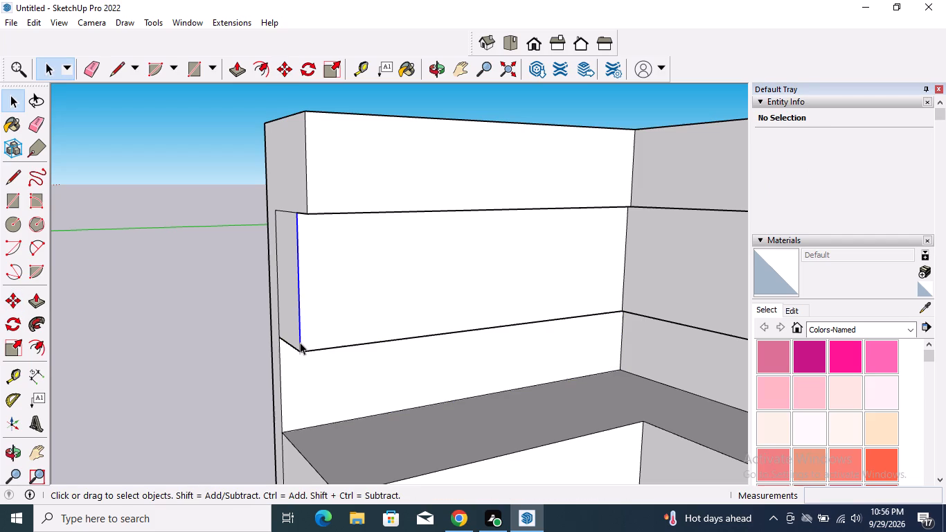
key("m")
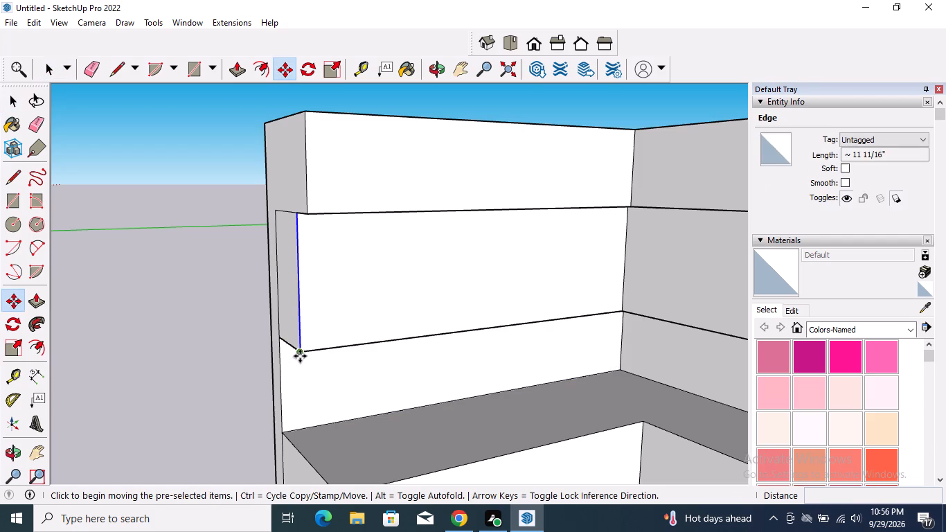
left_click(300, 353)
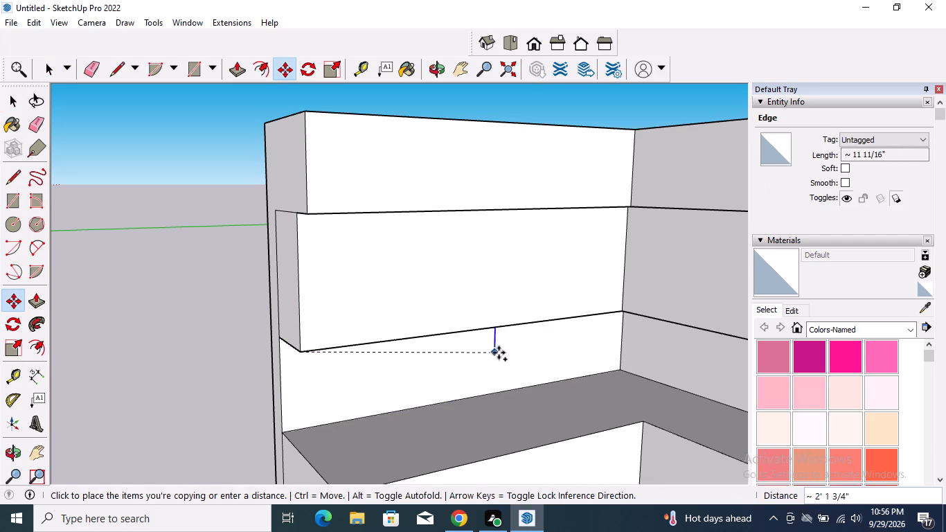
left_click(624, 309)
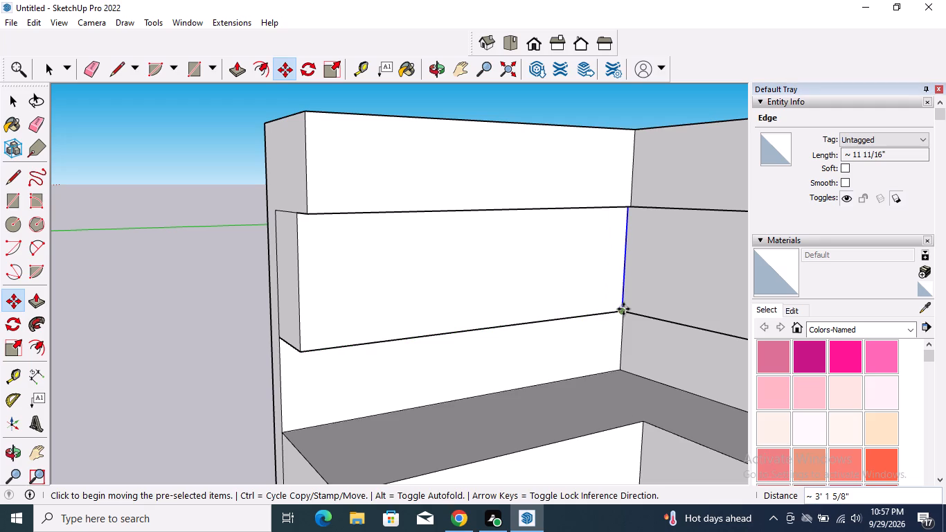
key("shift+bar")
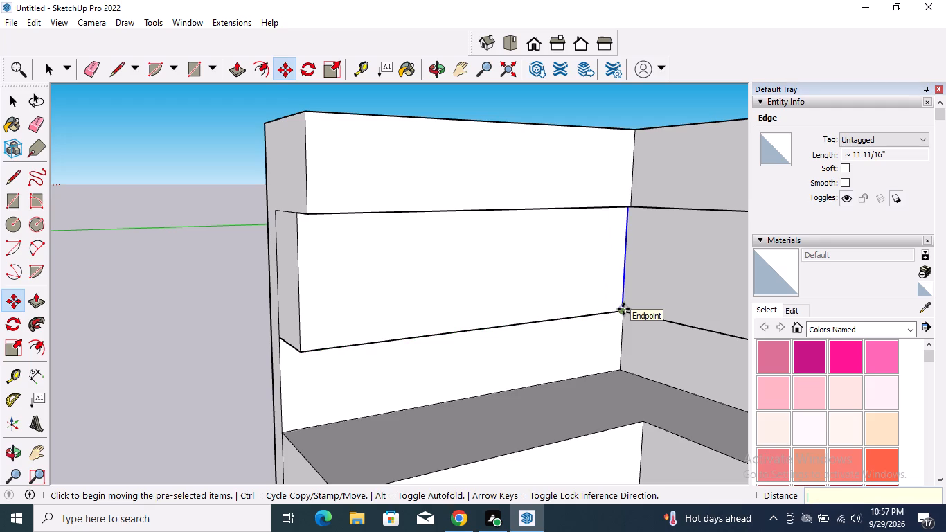
key("BackSpace")
key("shift+slash")
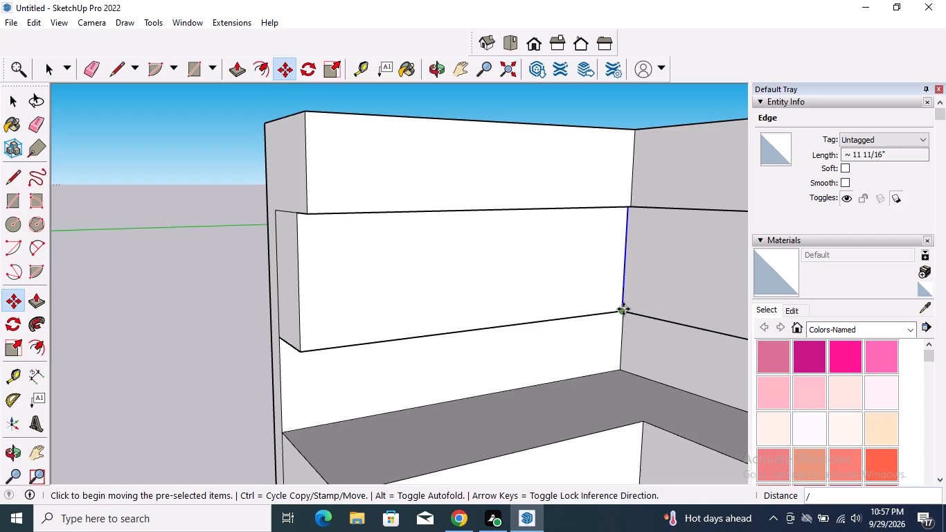
key("6")
key("Return")
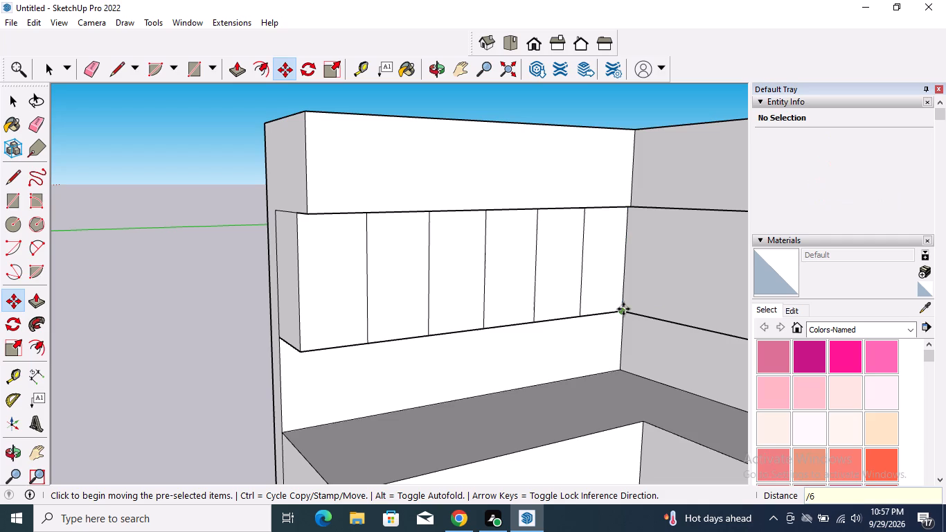
key("space")
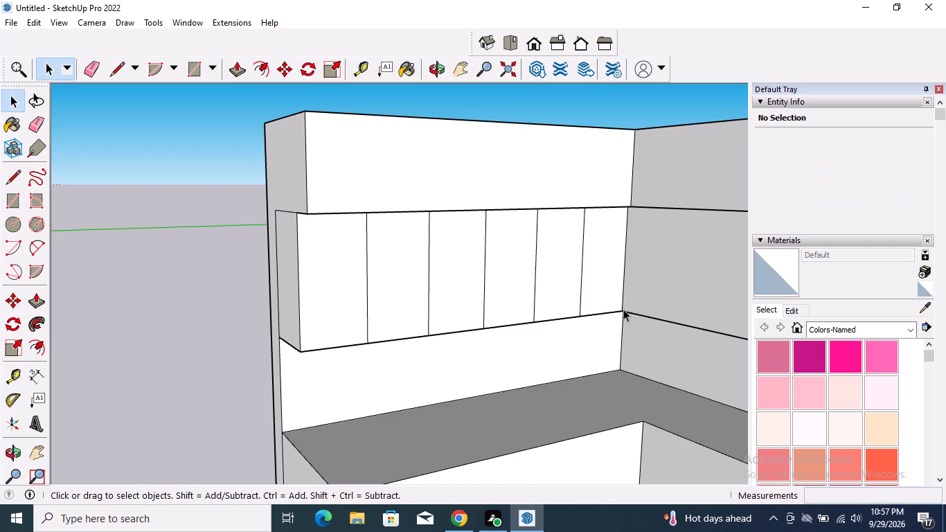
Push the exposed end face of the right-hand wall's counter inward by about 4 1/4".
scroll(396, 342, "down", 7)
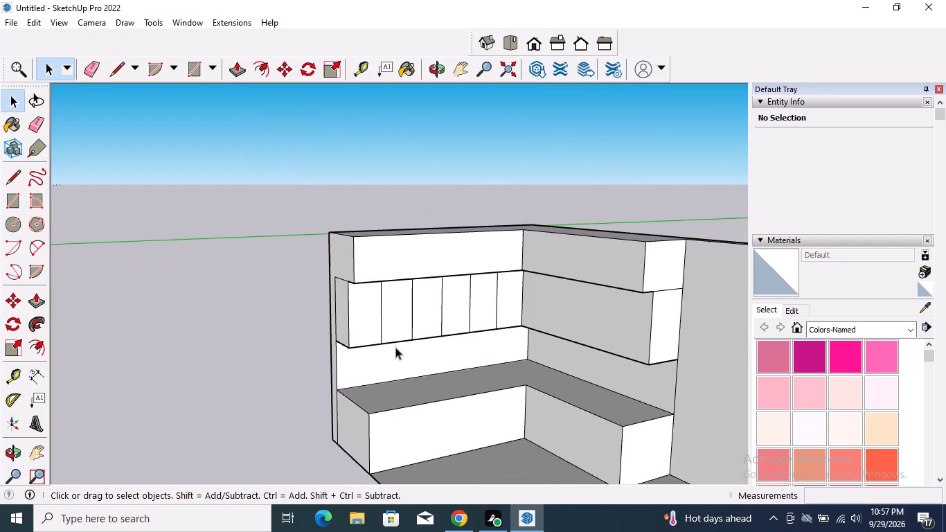
middle_click_drag(453, 383, 559, 341)
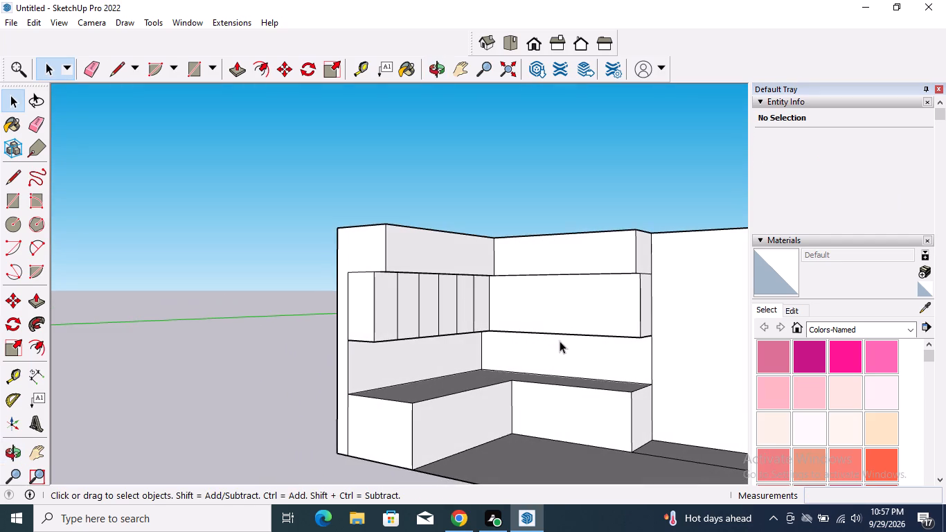
scroll(461, 321, "down", 2)
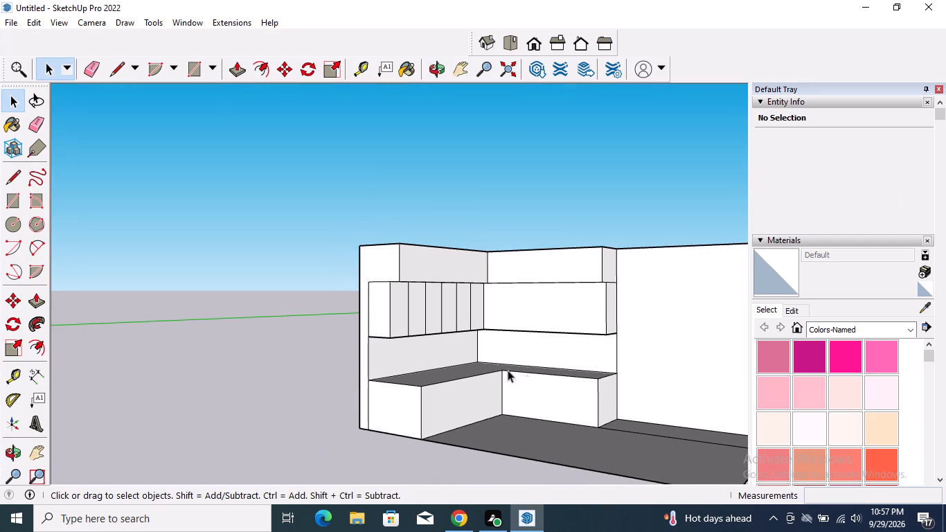
middle_click_drag(577, 399, 548, 420)
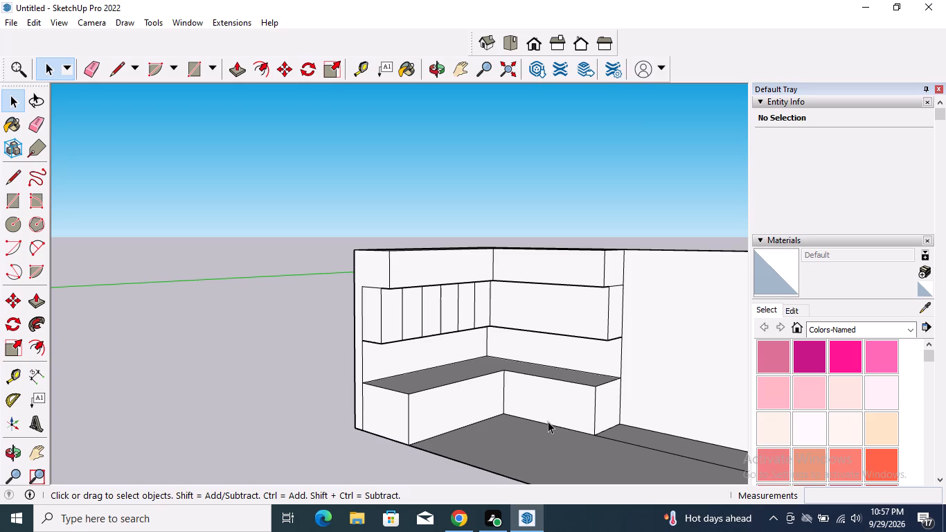
left_click(31, 310)
scroll(598, 384, "up", 4)
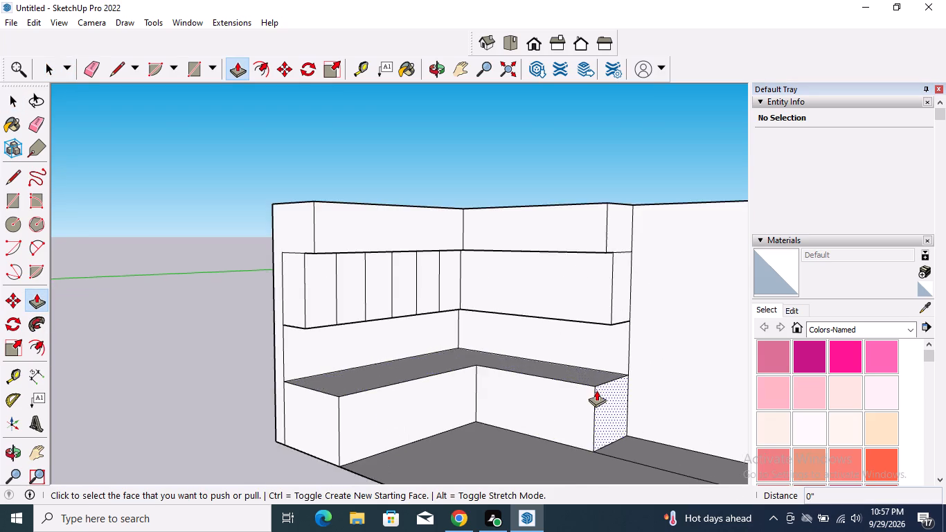
scroll(596, 390, "up", 3)
left_click(619, 396)
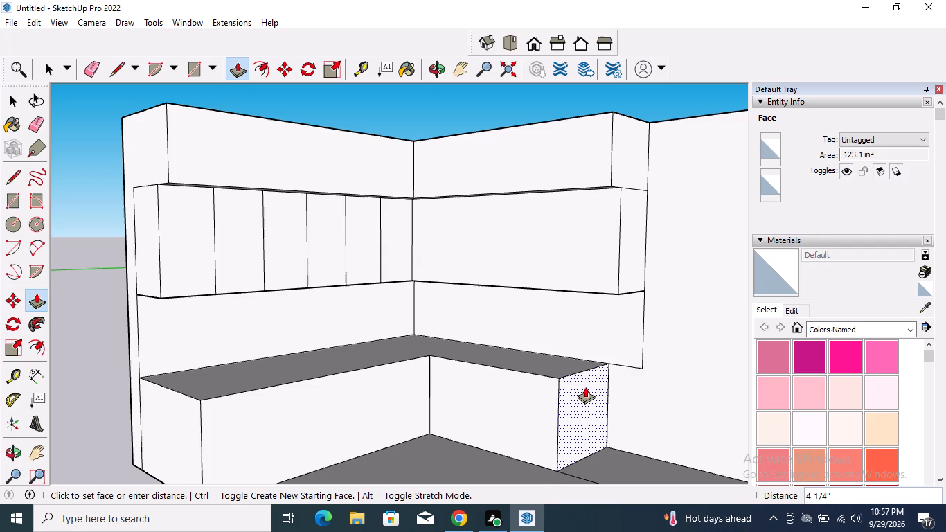
left_click(582, 384)
Push the end face of the right-hand wall's upper unit inward by about 4 3/8", flush with the counter's end.
left_click(626, 261)
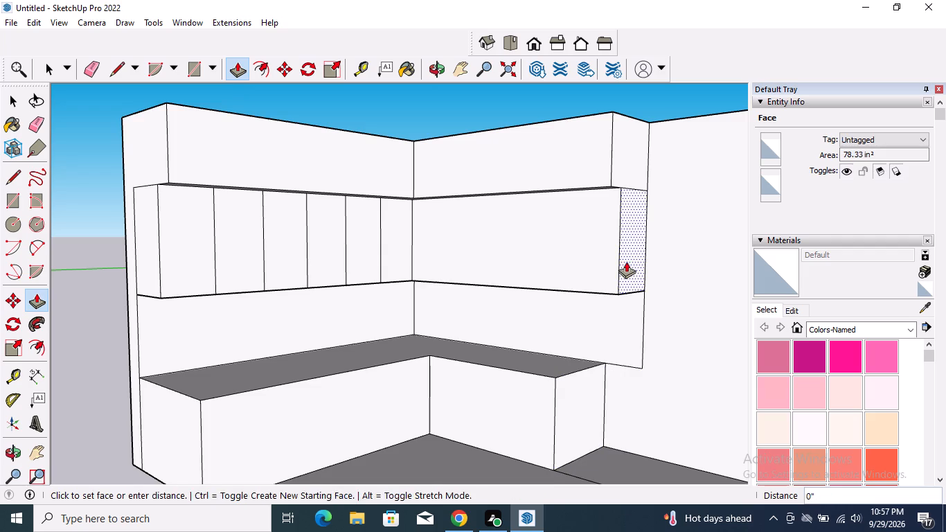
left_click(629, 265)
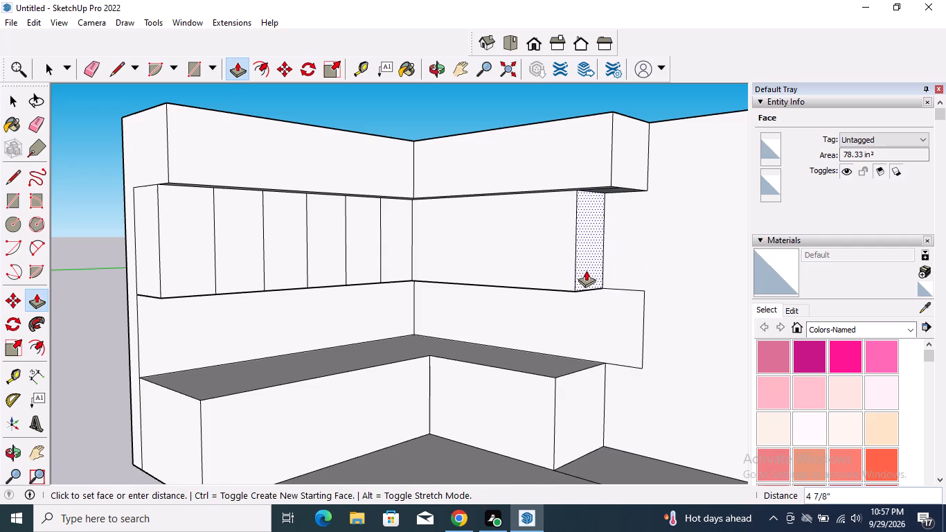
left_click(569, 394)
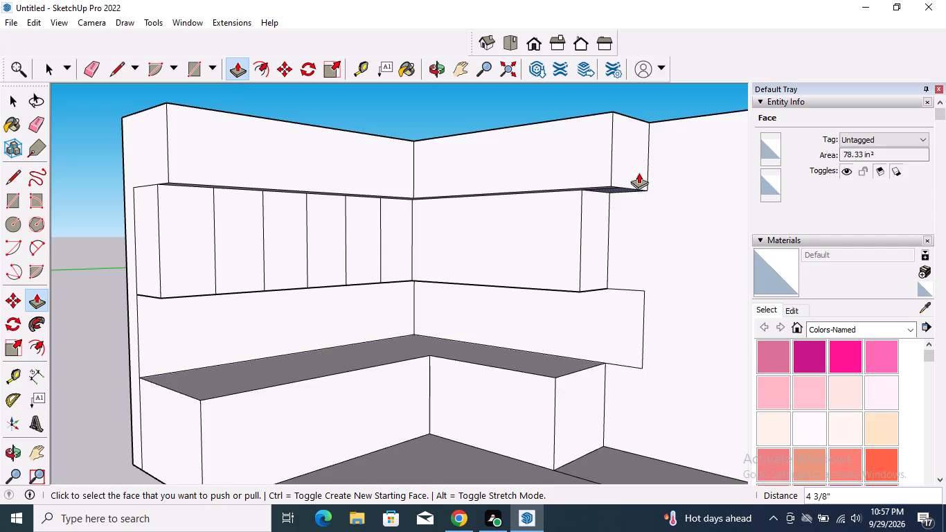
Push the end face of the right-hand wall's top band inward by about 4 11/16", flush with the upper unit's end.
left_click(639, 169)
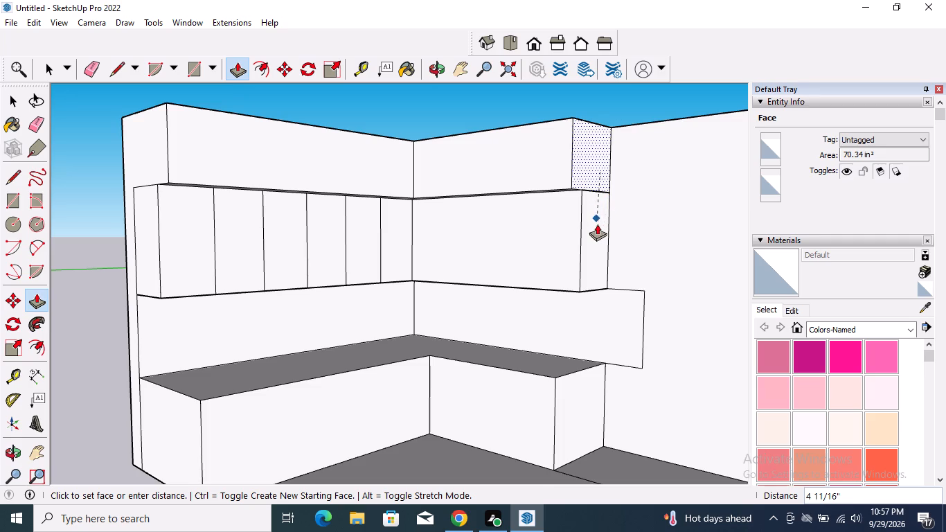
left_click(597, 228)
middle_click_drag(587, 195, 622, 312)
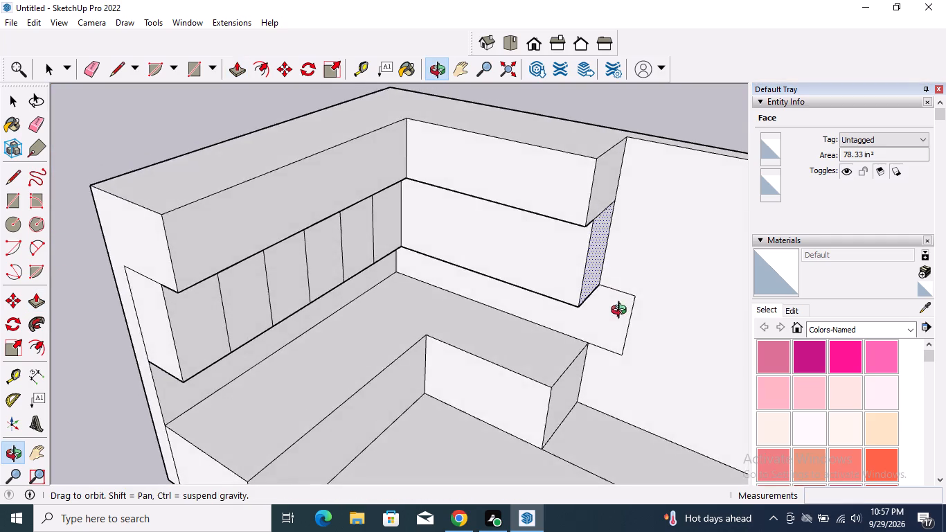
middle_click_drag(622, 312, 576, 211)
key("space")
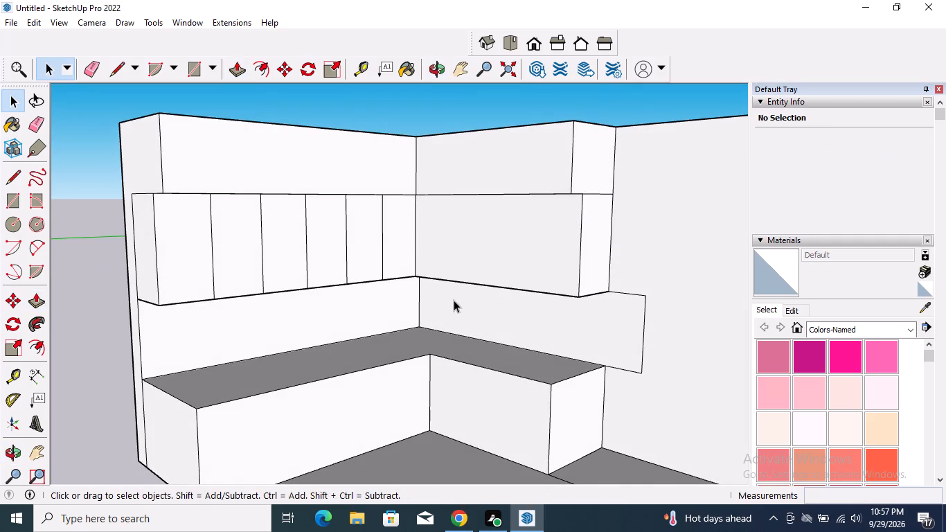
Draw a vertical line about 9 5/16" long on the right-hand wall, from the upper unit's lower back corner to the counter's back corner.
left_click(19, 178)
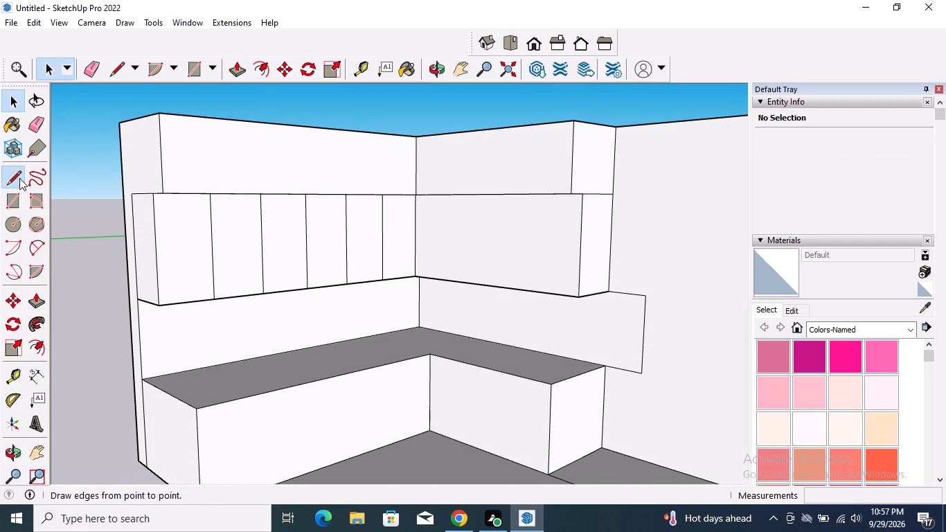
left_click(608, 294)
left_click(601, 364)
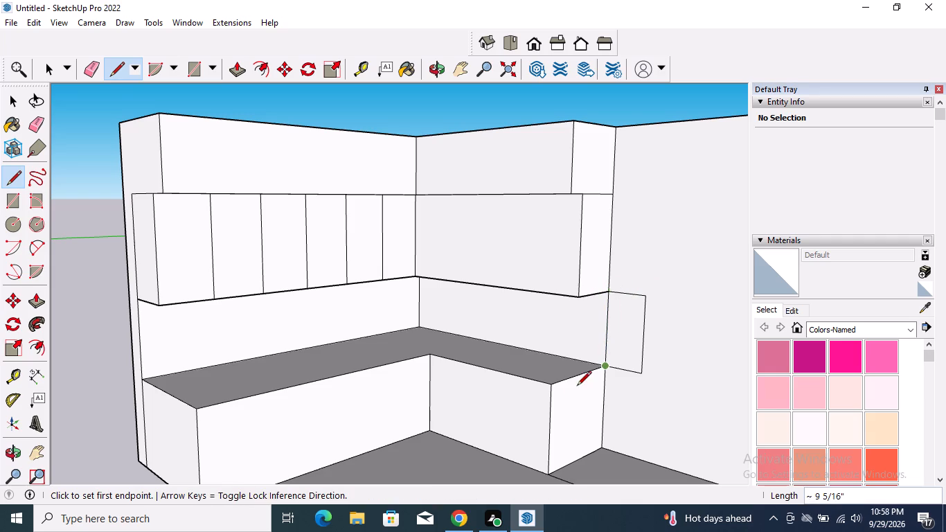
key("space")
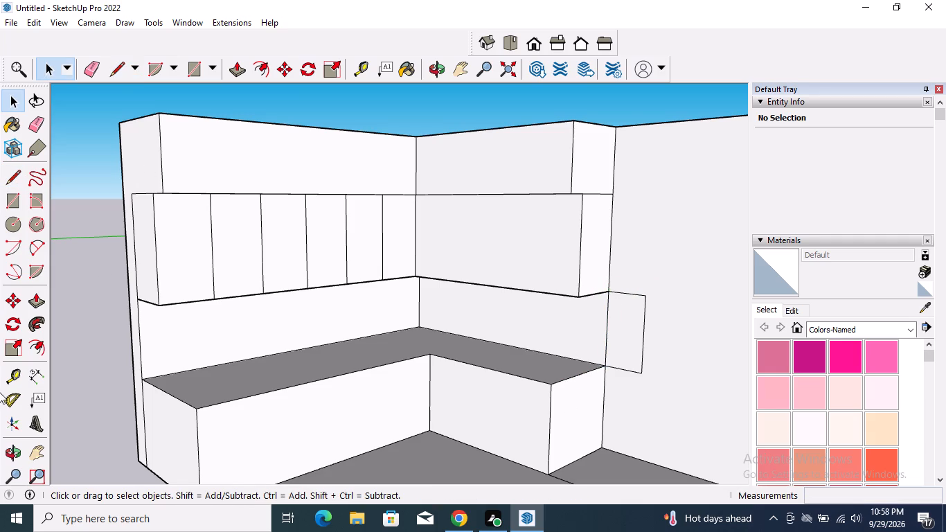
Erase the three leftover backsplash edges on the right-hand wall beyond the new vertical line.
left_click(30, 122)
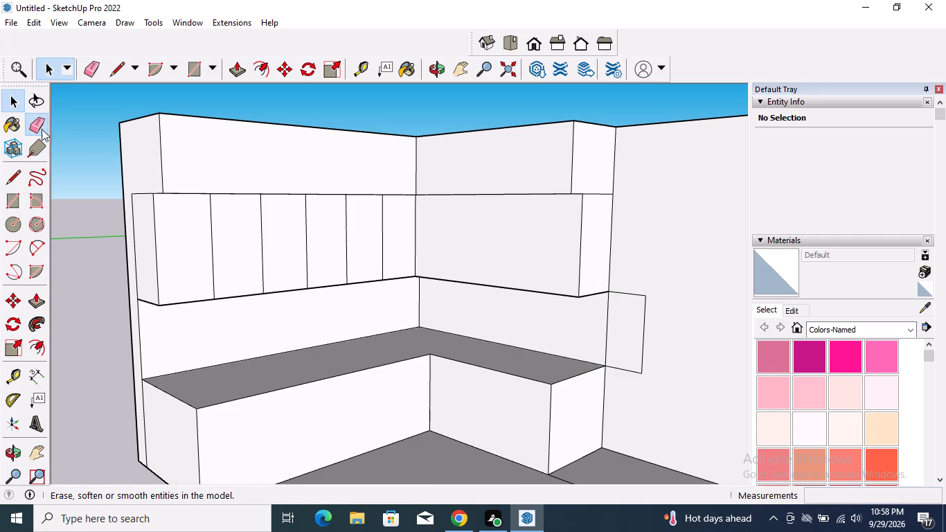
left_click(647, 303)
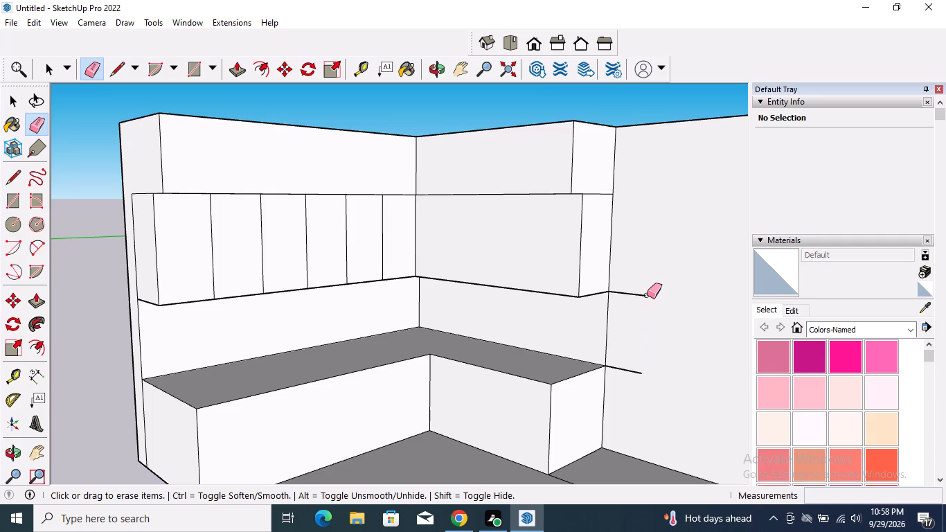
left_click(647, 293)
left_click(637, 372)
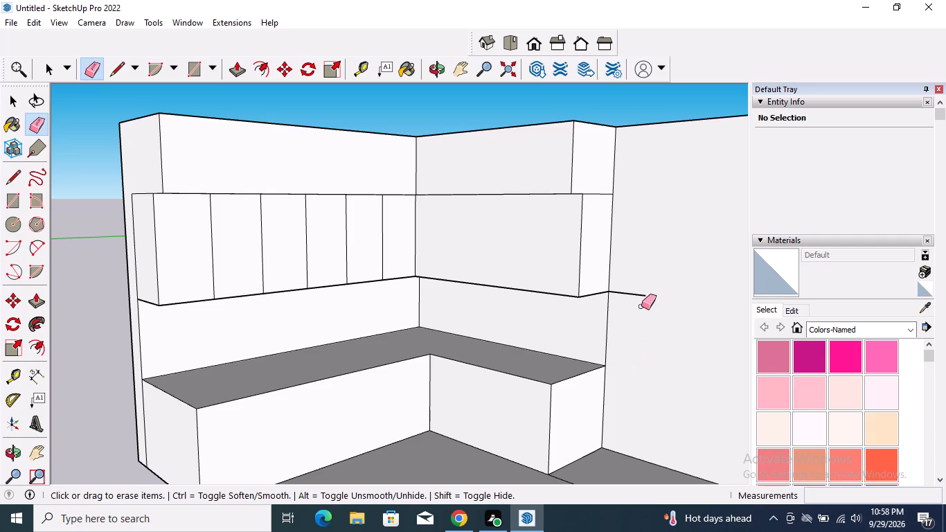
left_click(643, 294)
key("space")
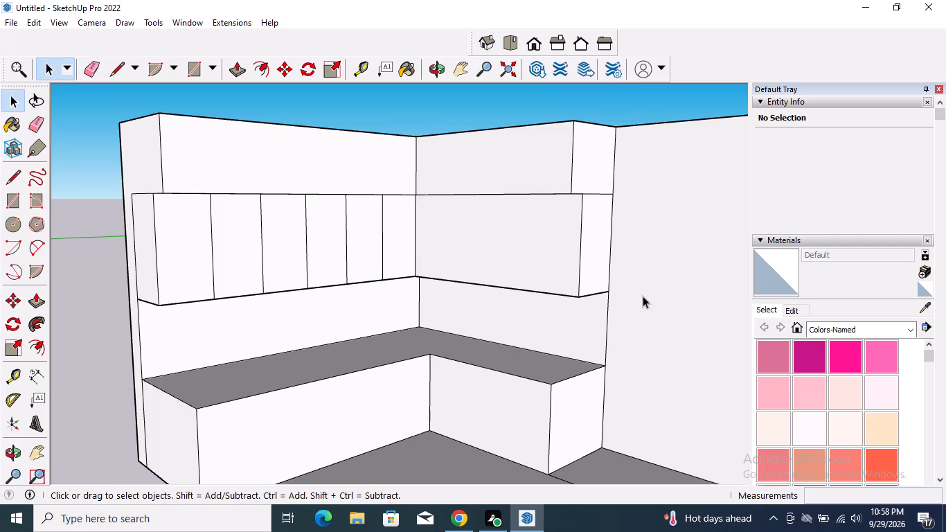
Copy the inner corner edge to the outer end of the right-hand wall's upper unit front, dividing the front into 4 equal panels.
scroll(643, 296, "down", 2)
scroll(478, 245, "up", 4)
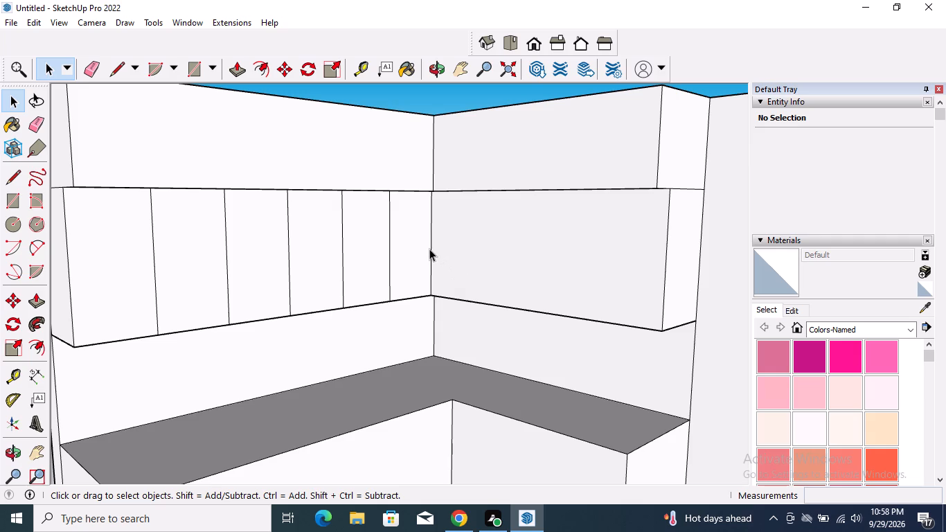
left_click(432, 254)
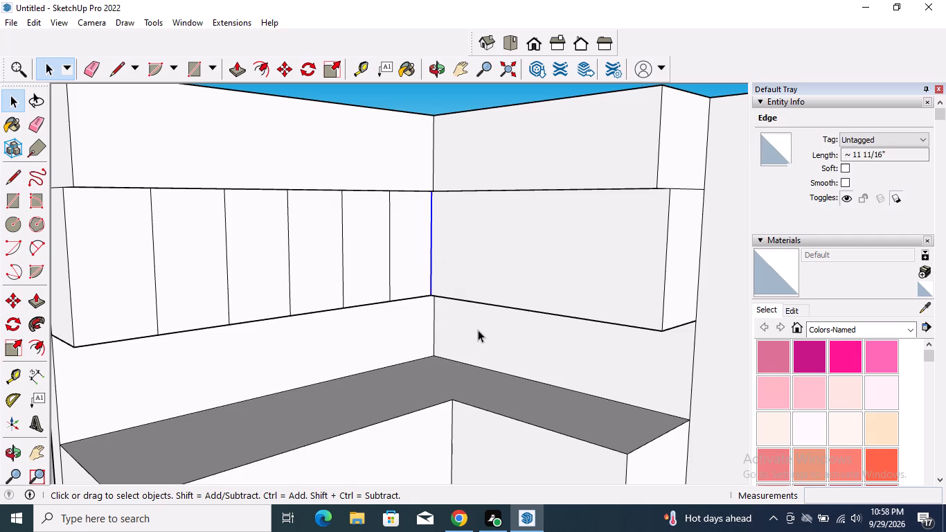
key("m")
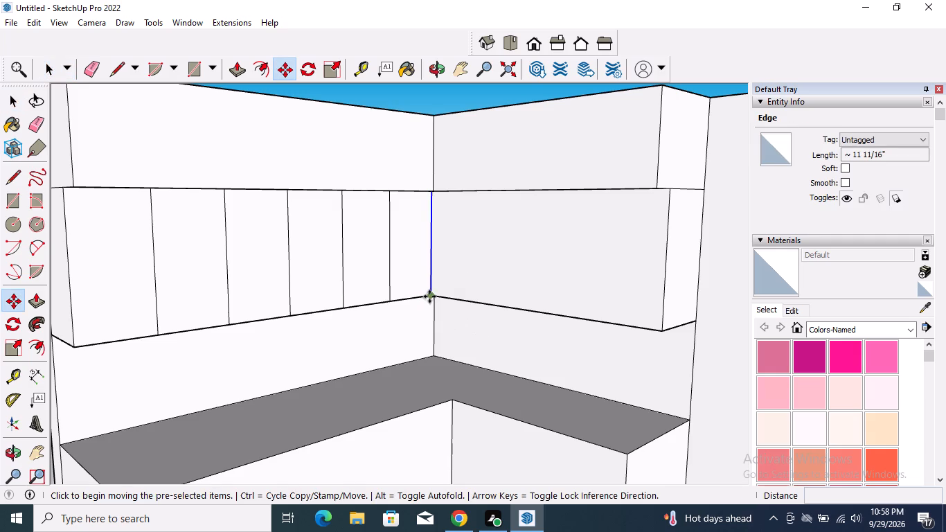
left_click(429, 296)
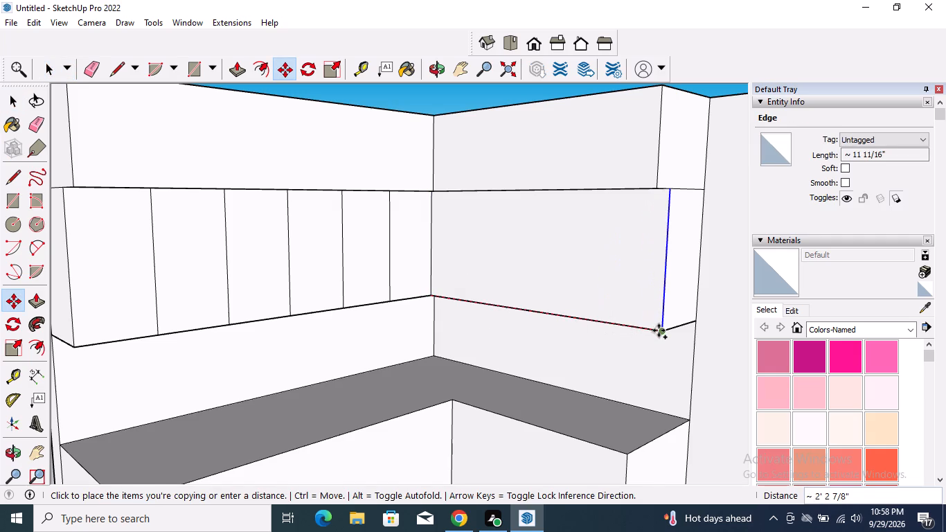
left_click(659, 330)
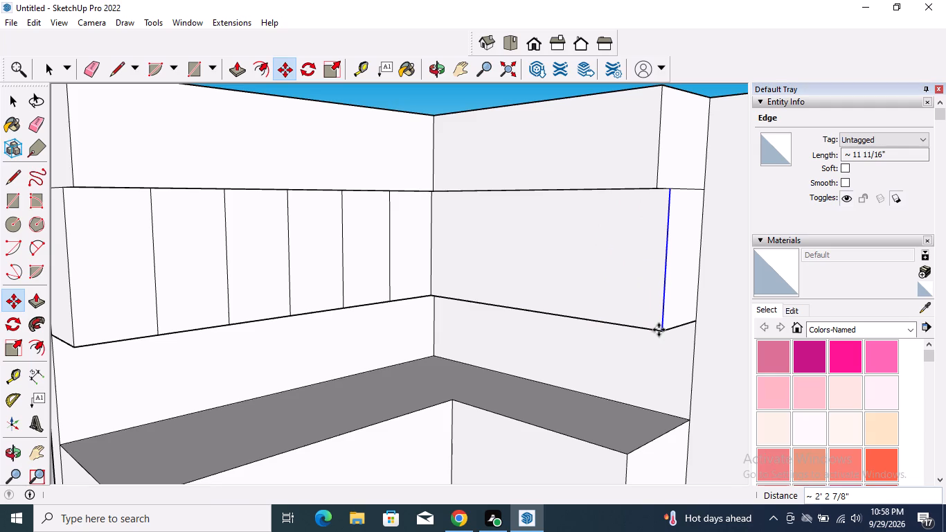
key("shift+slash")
key("4")
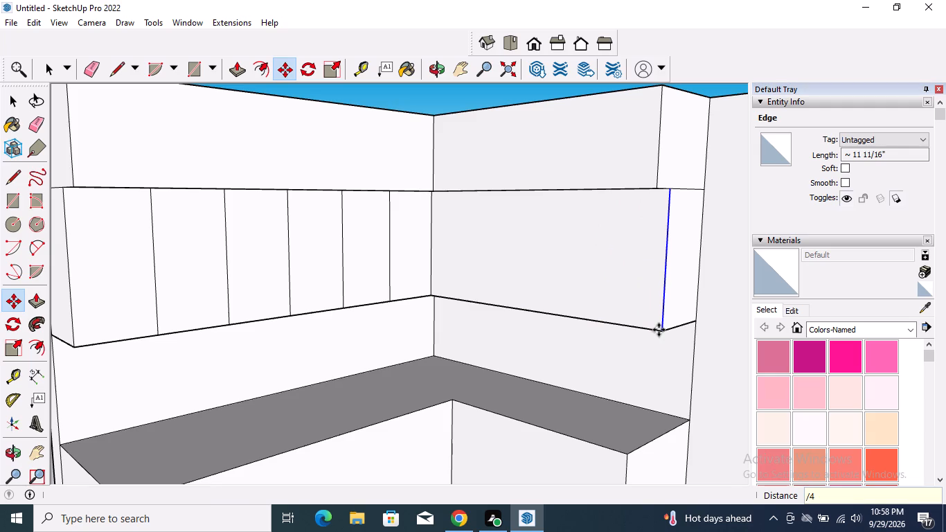
key("Return")
key("space")
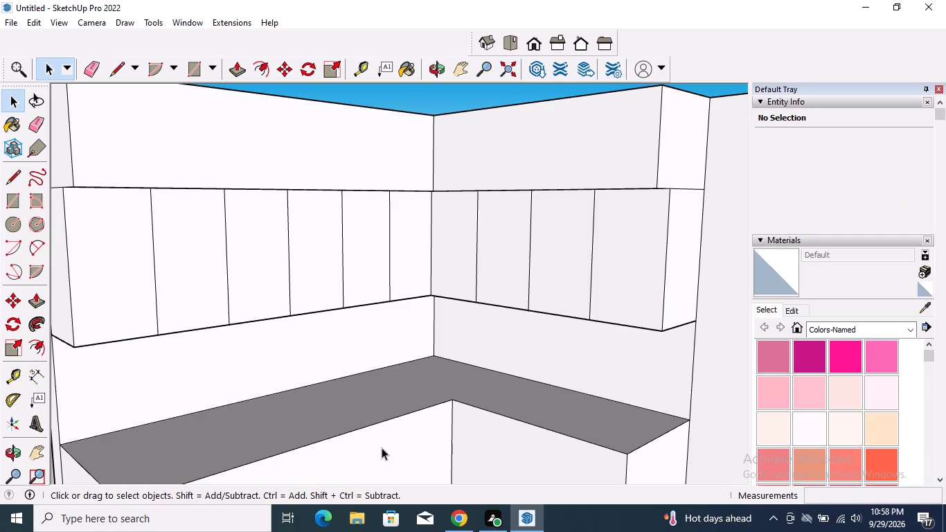
scroll(515, 294, "down", 3)
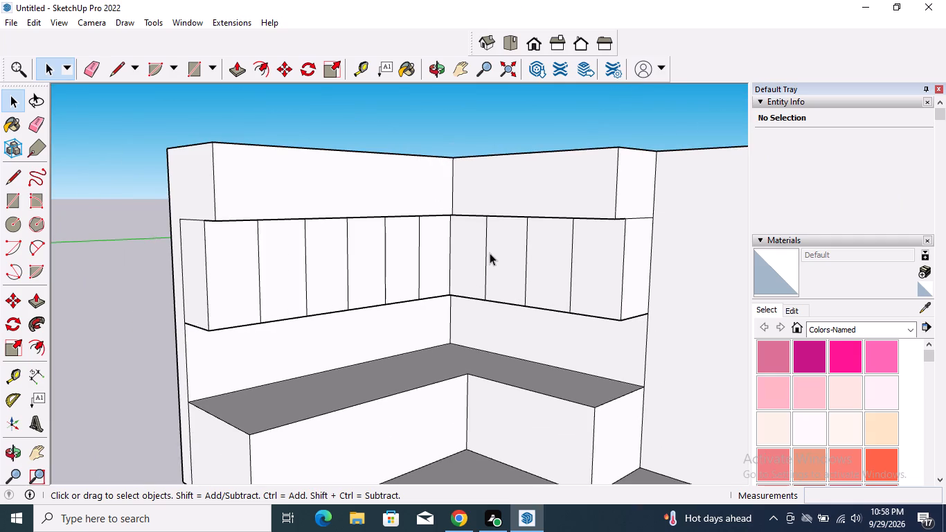
Copy the outer front edge of the right-hand wall's top band to the inner corner, dividing its front into 2 equal panels.
scroll(452, 150, "up", 3)
scroll(452, 150, "down", 2)
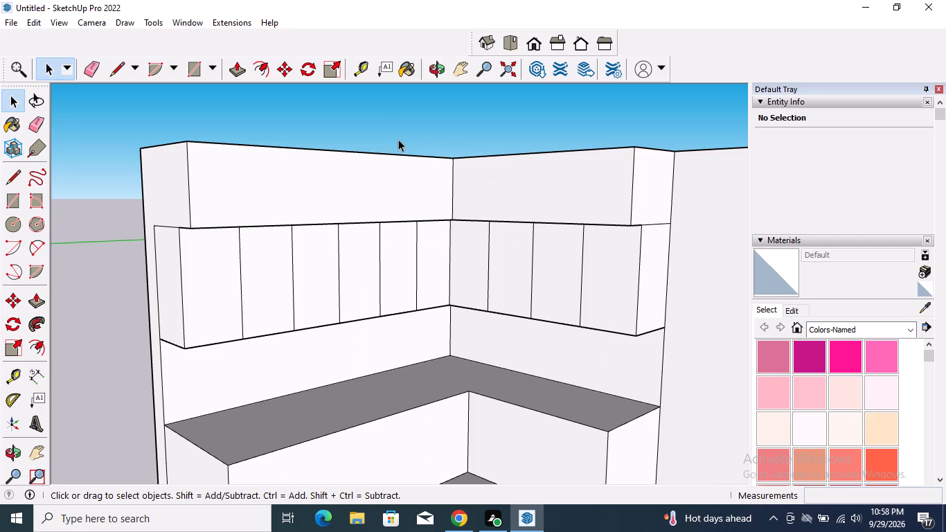
scroll(398, 153, "down", 2)
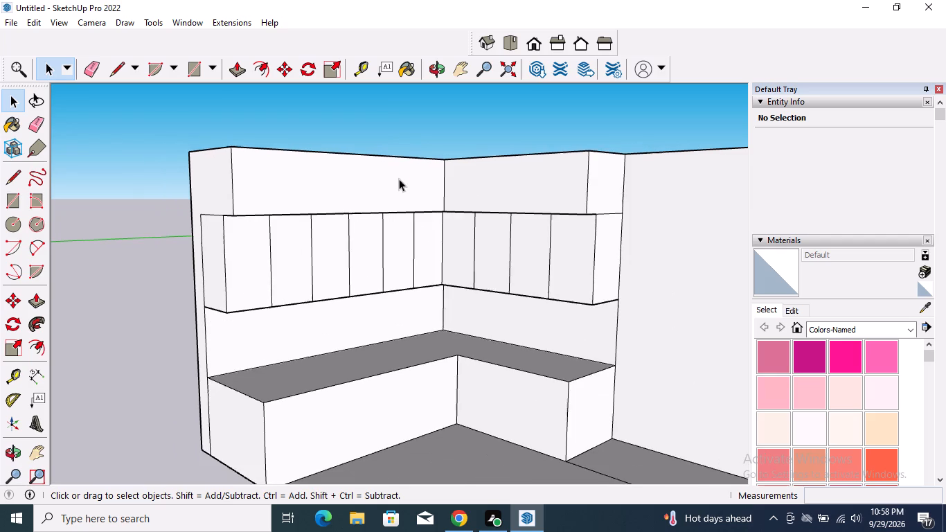
scroll(399, 179, "down", 1)
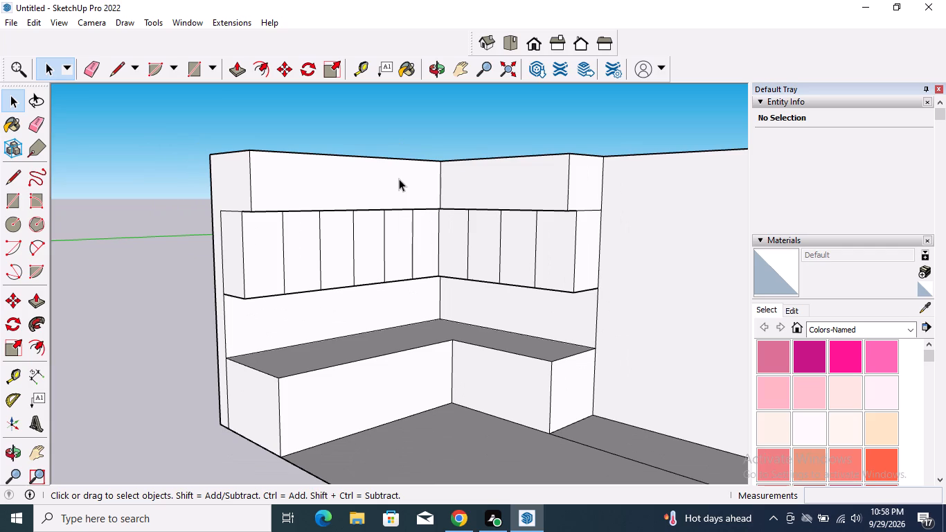
scroll(561, 175, "up", 2)
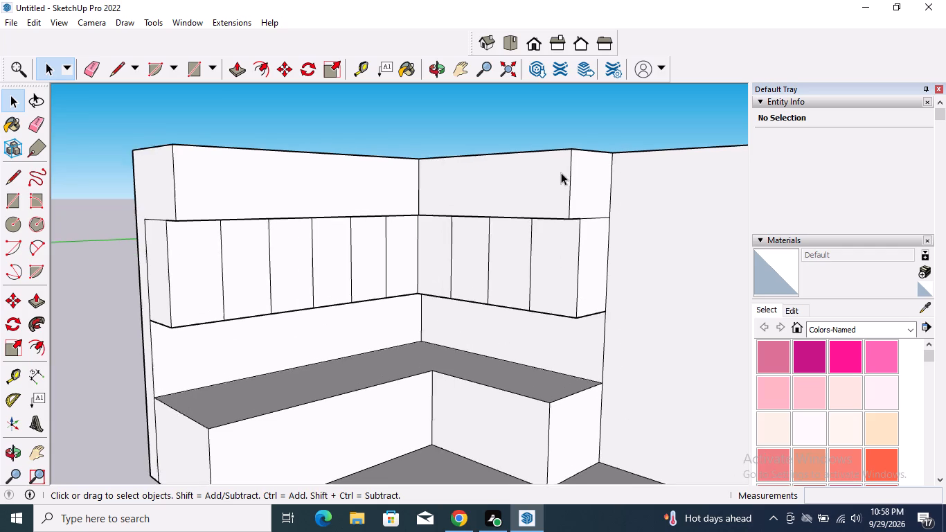
scroll(561, 172, "up", 3)
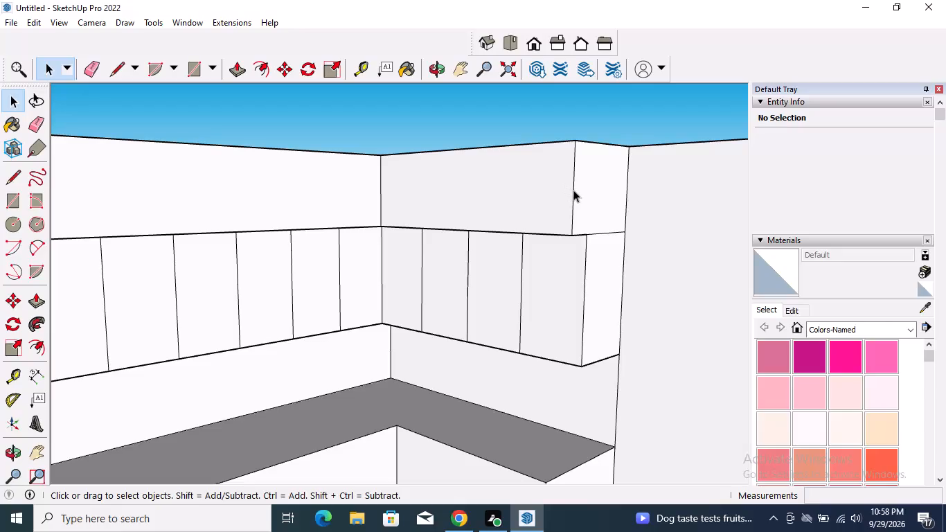
left_click(573, 190)
key("m")
left_click(572, 236)
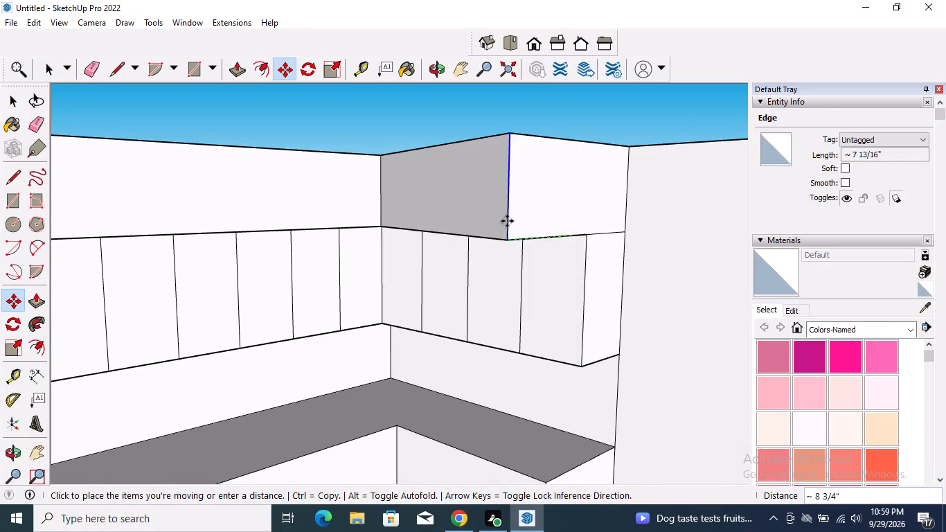
left_click(380, 224)
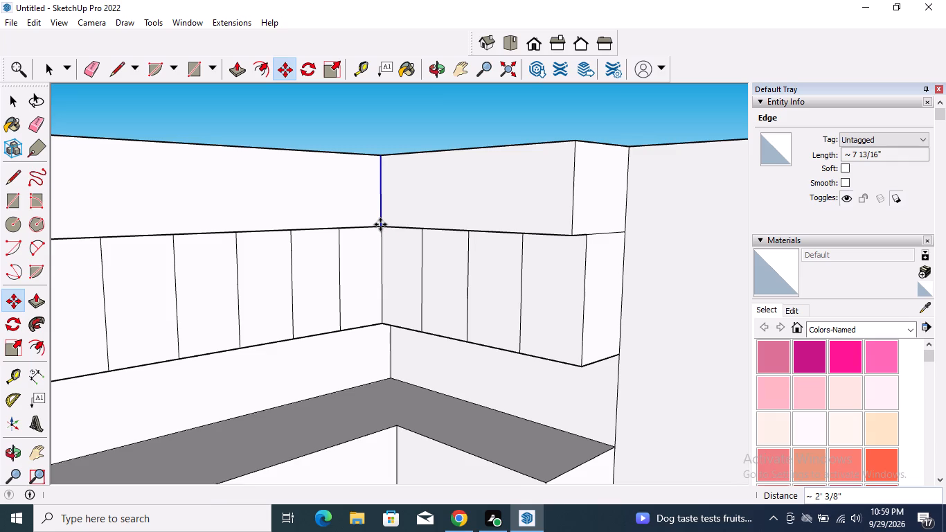
key("shift+slash")
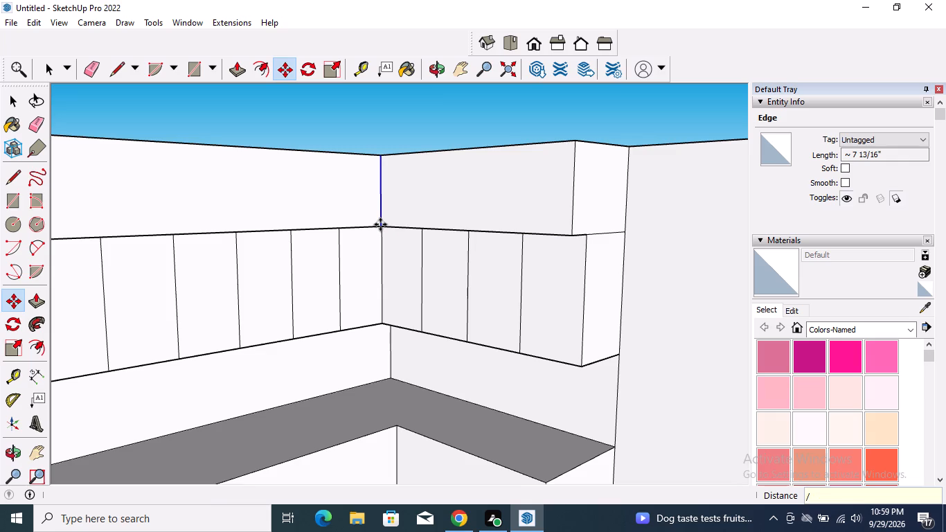
key("2")
key("Return")
key("space")
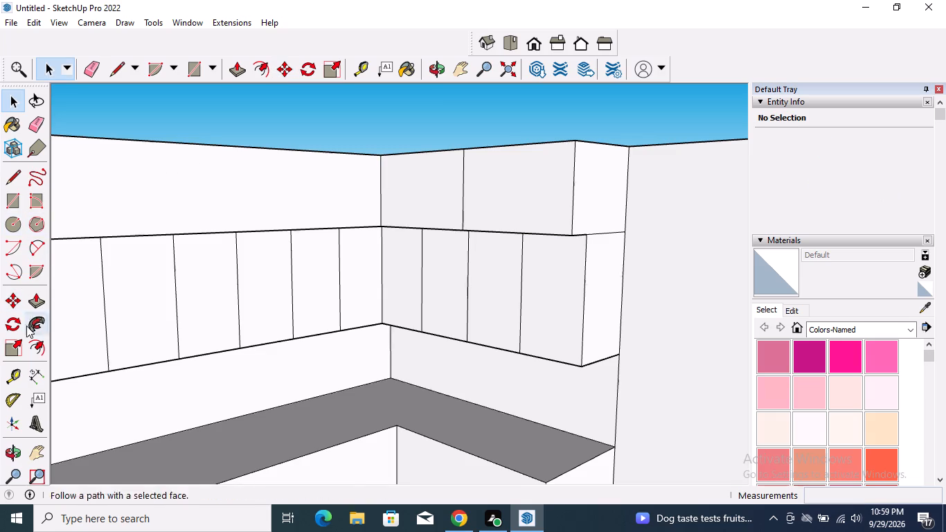
Offset the outlines of both right-hand top band panels inward by the same small distance to form door frames.
left_click(38, 348)
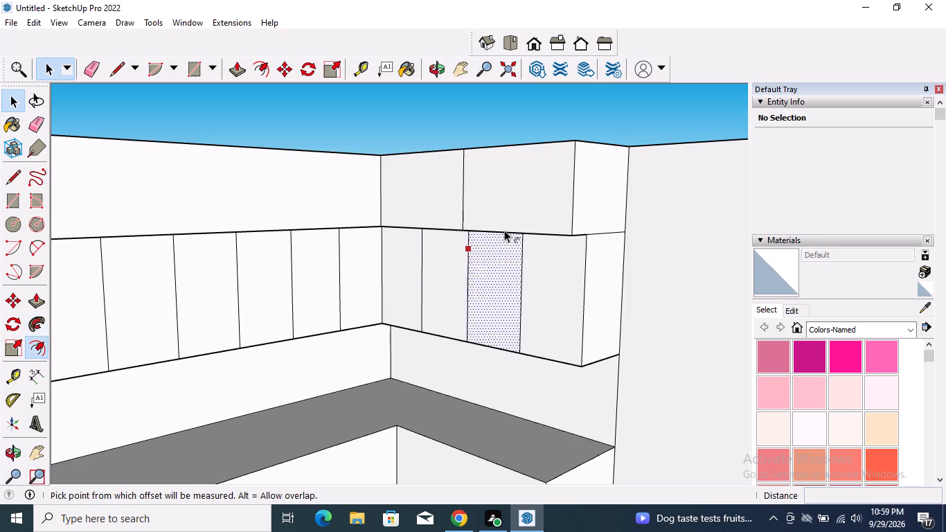
left_click(562, 207)
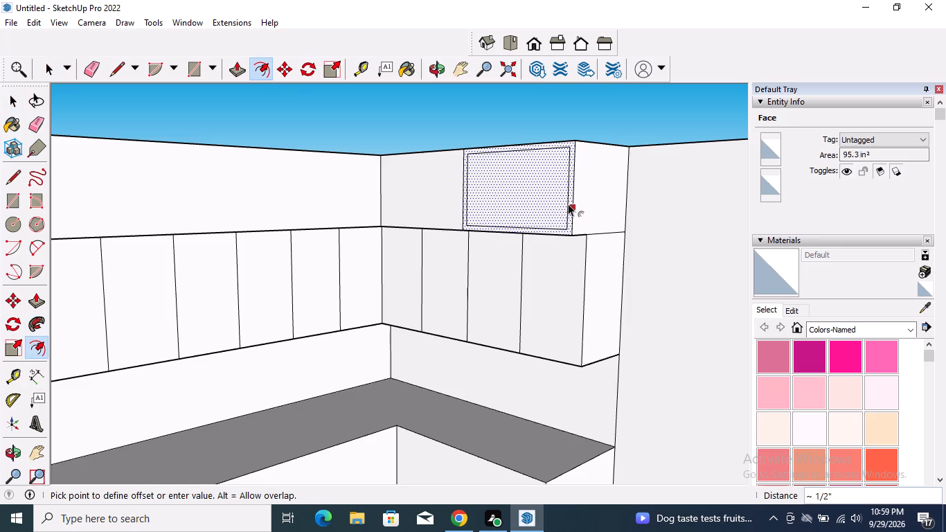
left_click(565, 204)
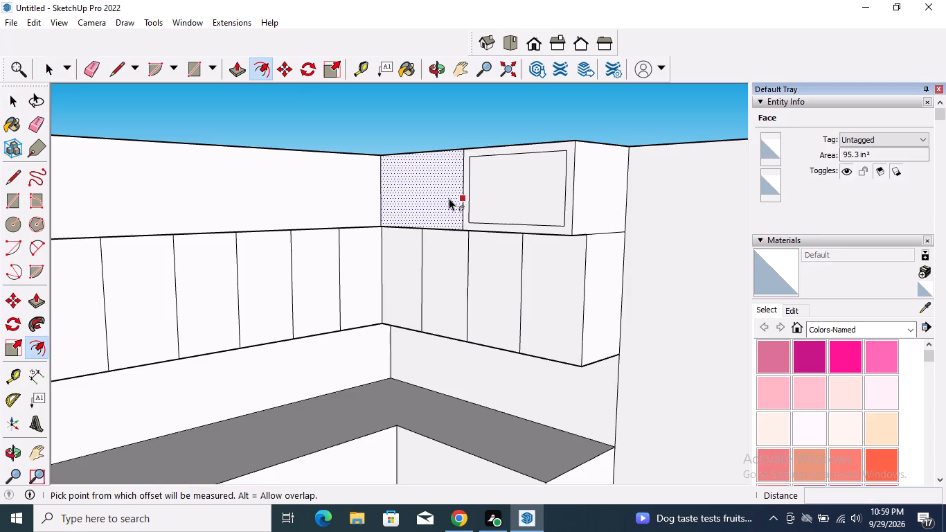
double_click(448, 197)
key("space")
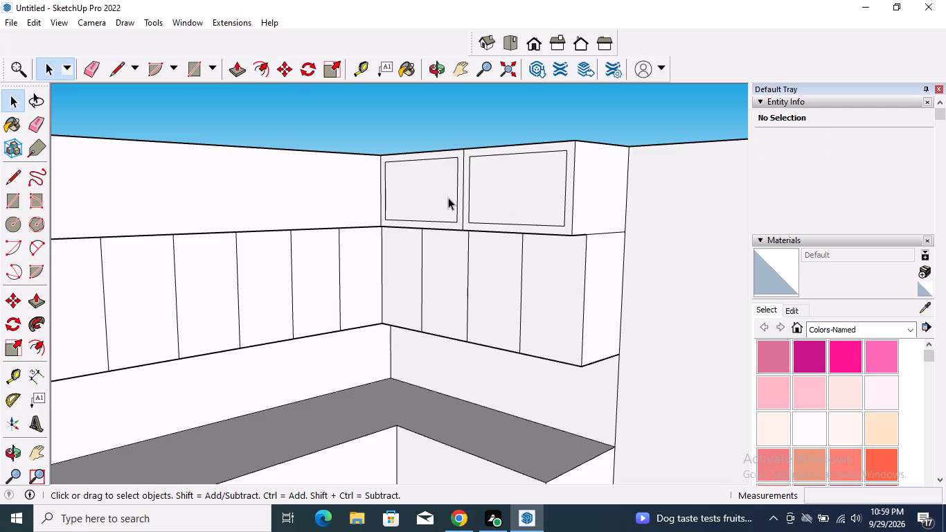
Copy the outer front edge of the left-hand wall's top band to the inner corner, dividing its front into 4 equal panels.
scroll(487, 197, "down", 3)
middle_click_drag(490, 208, 447, 216)
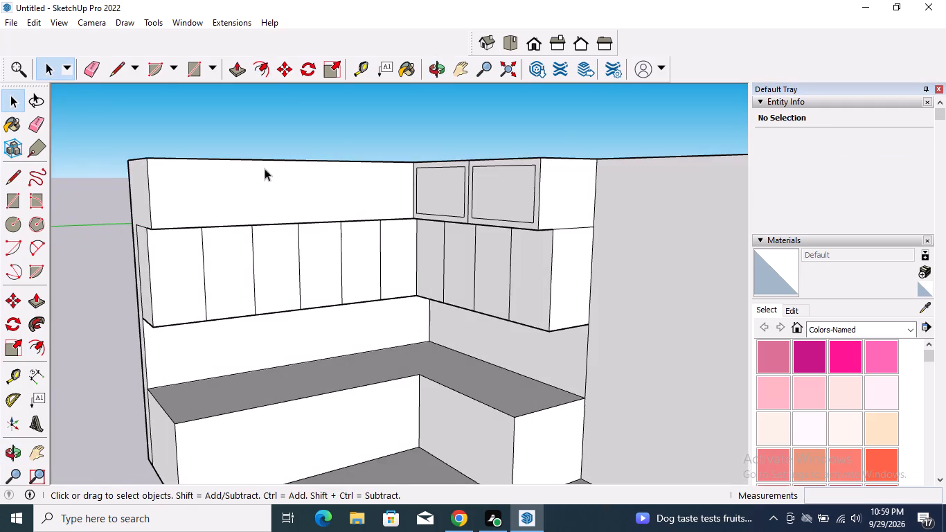
scroll(225, 207, "up", 3)
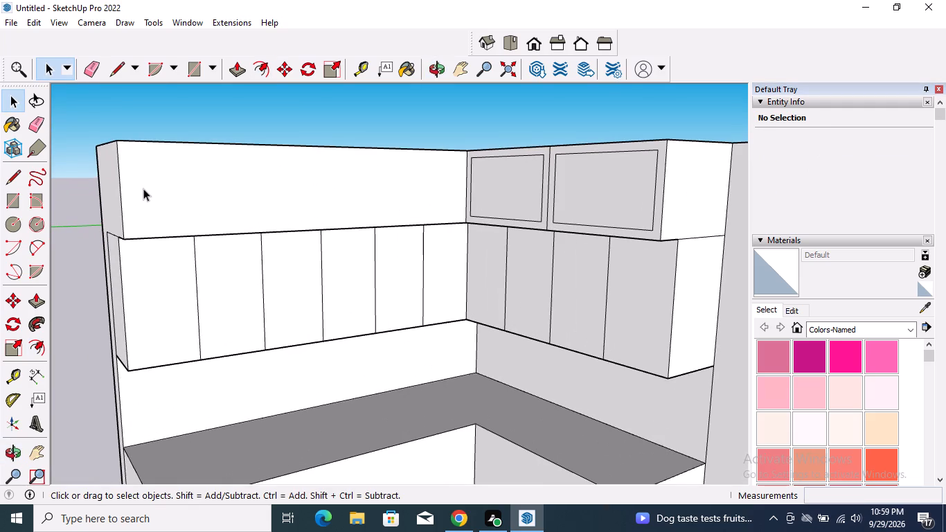
left_click(122, 216)
key("m")
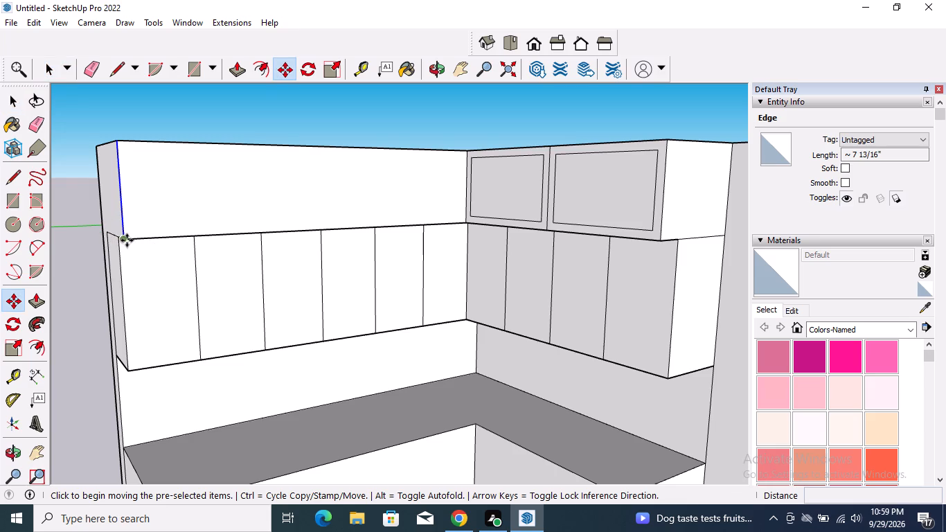
left_click(123, 240)
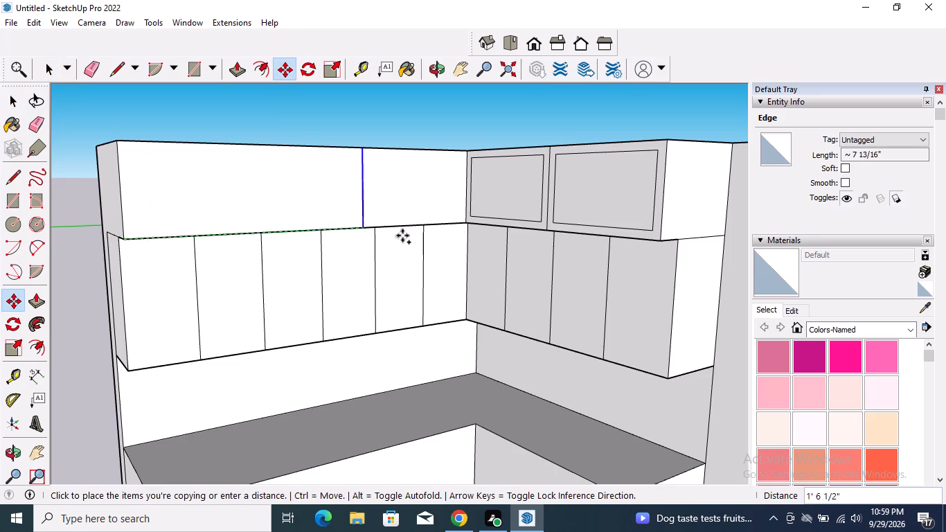
left_click(465, 224)
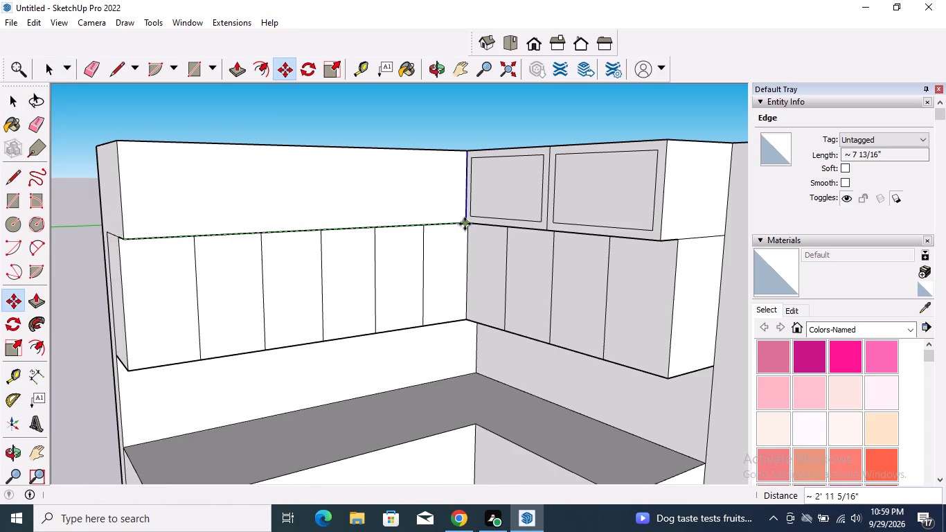
key("shift+slash")
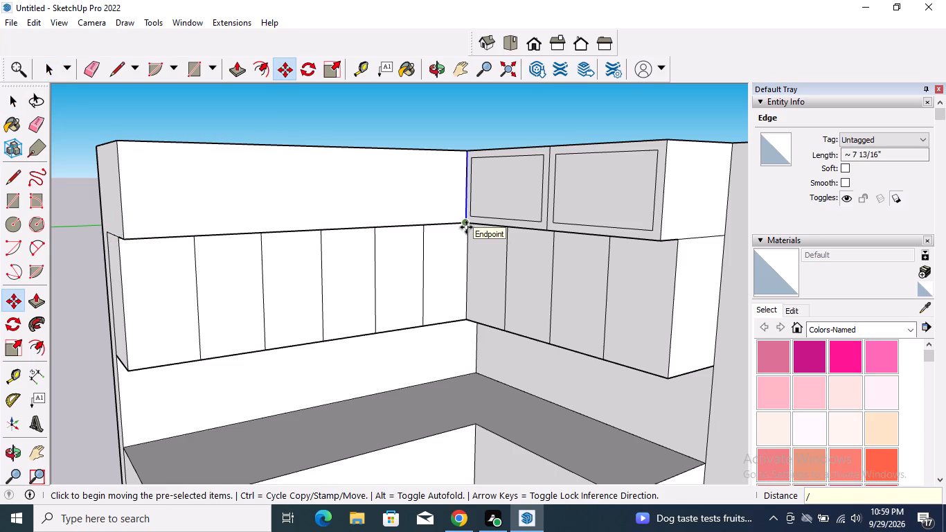
key("4")
key("Return")
key("space")
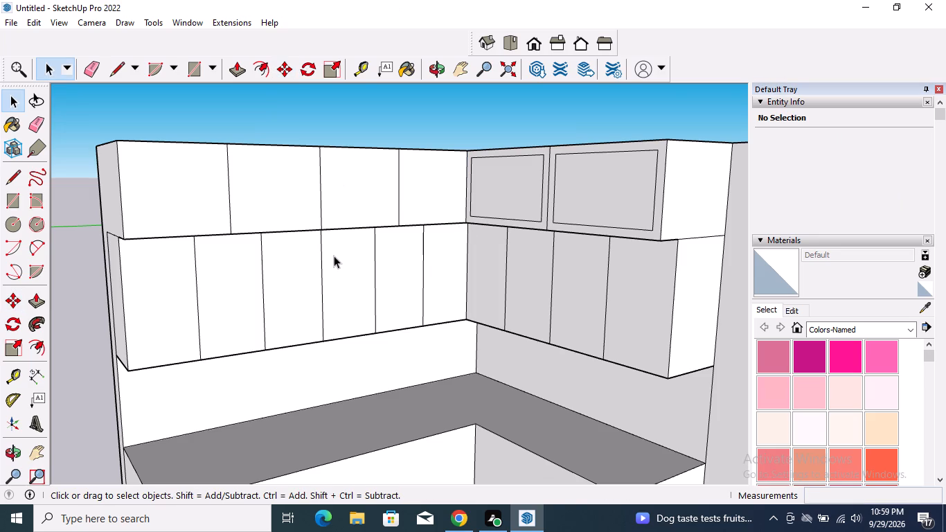
Offset the outlines of the two outermost panels on the left-hand wall's top band inward by about 1/2".
scroll(361, 276, "down", 4)
middle_click_drag(362, 276, 316, 265)
scroll(325, 216, "up", 2)
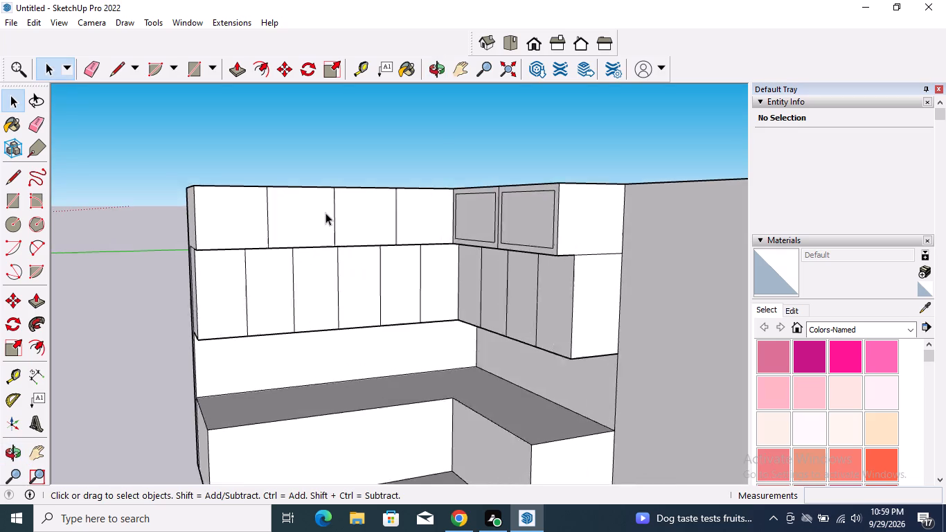
scroll(325, 213, "up", 3)
left_click(36, 301)
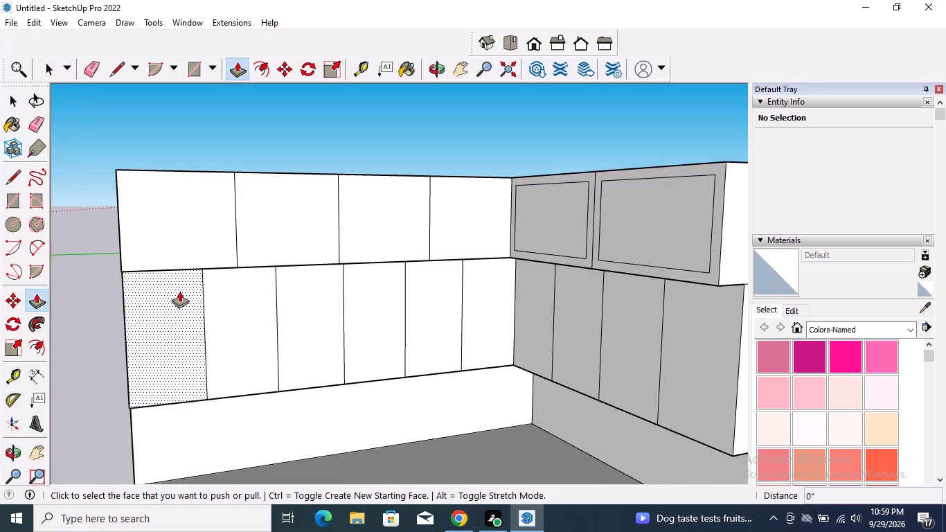
left_click(39, 343)
left_click(214, 243)
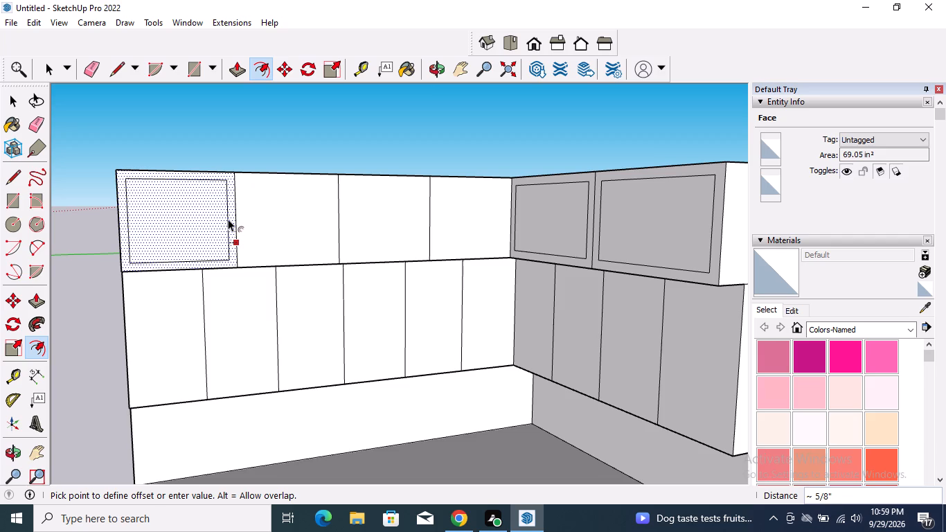
left_click(229, 216)
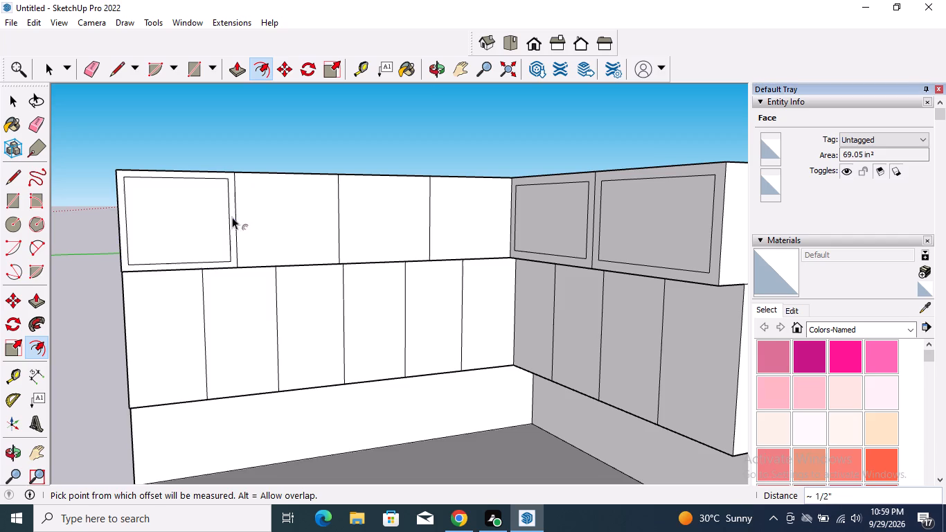
double_click(310, 229)
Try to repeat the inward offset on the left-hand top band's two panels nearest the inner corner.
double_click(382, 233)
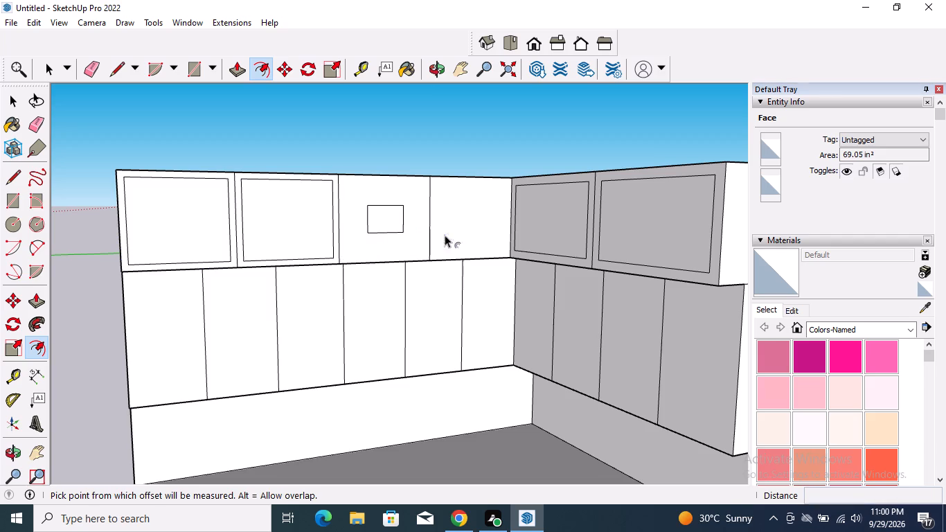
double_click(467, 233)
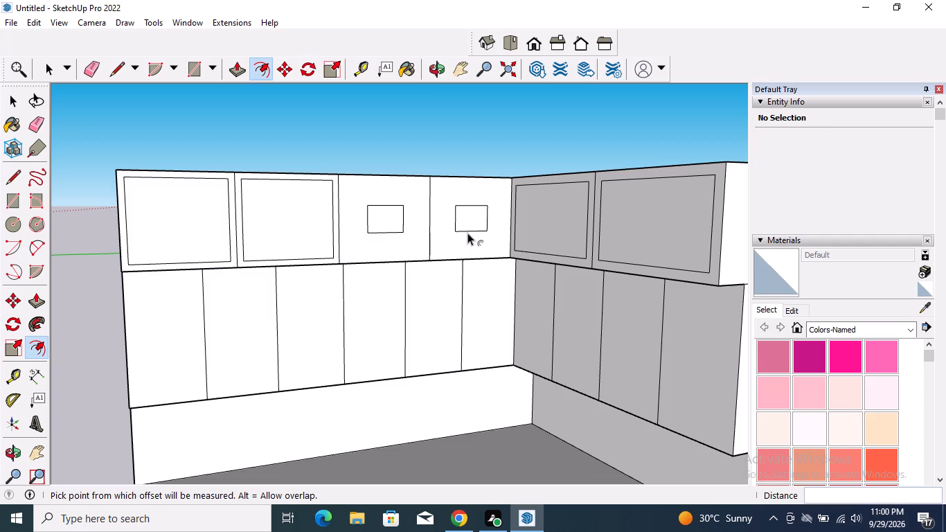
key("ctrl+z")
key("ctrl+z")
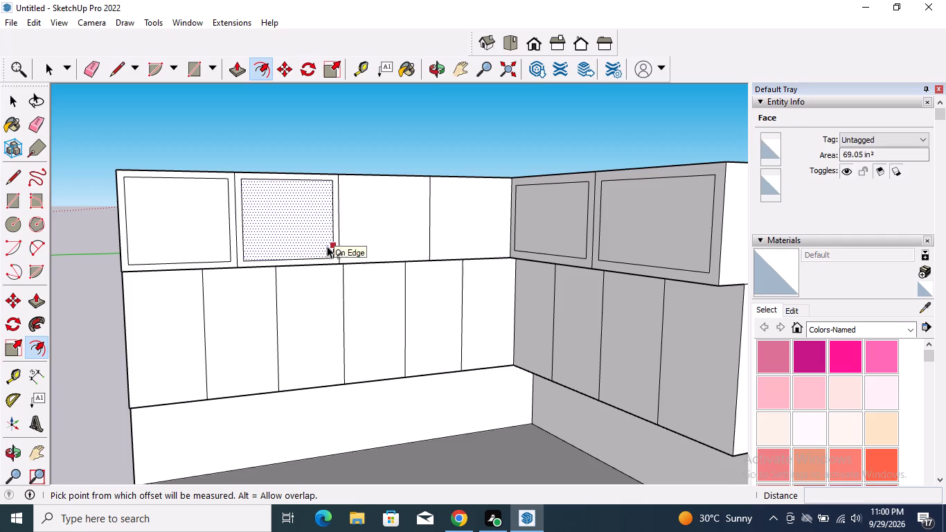
Offset the outlines of the left-hand top band's two panels nearest the inner corner inward, matching the neighbouring frames.
left_click(348, 250)
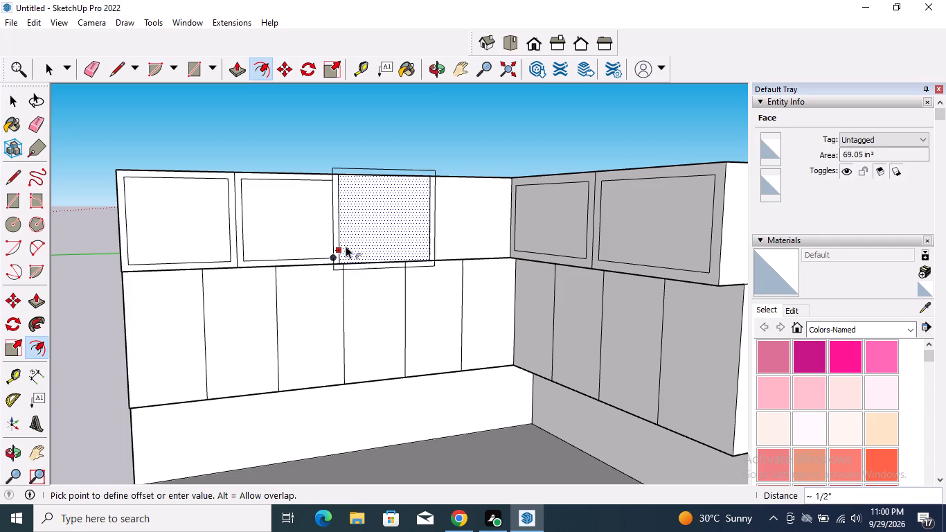
scroll(346, 246, "up", 8)
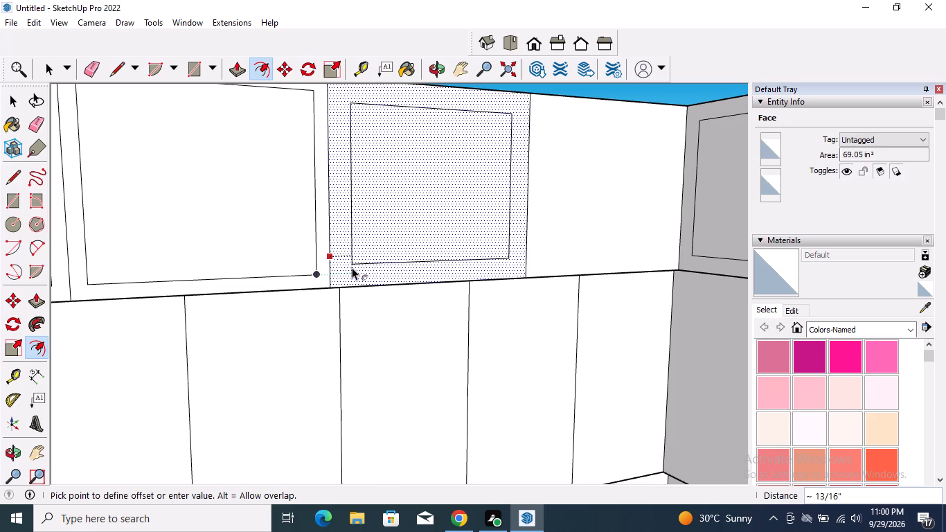
scroll(352, 270, "up", 7)
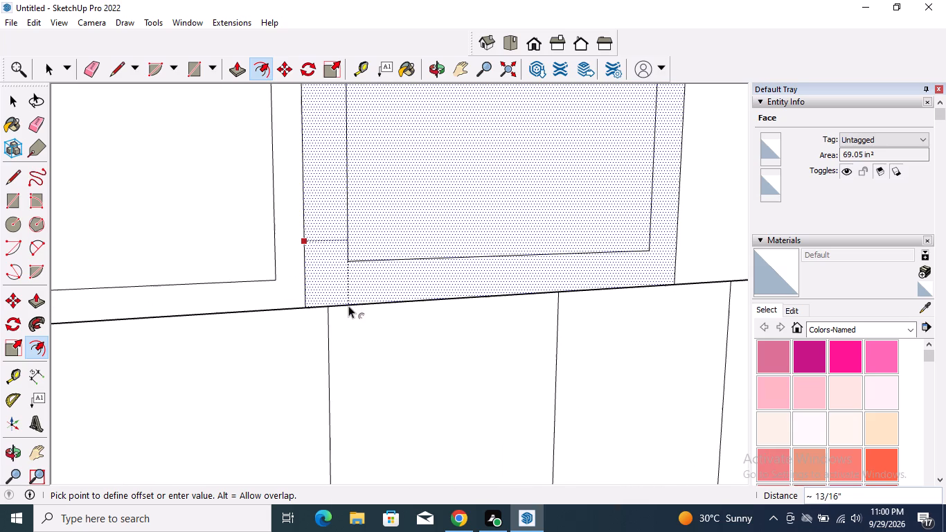
scroll(341, 332, "down", 3)
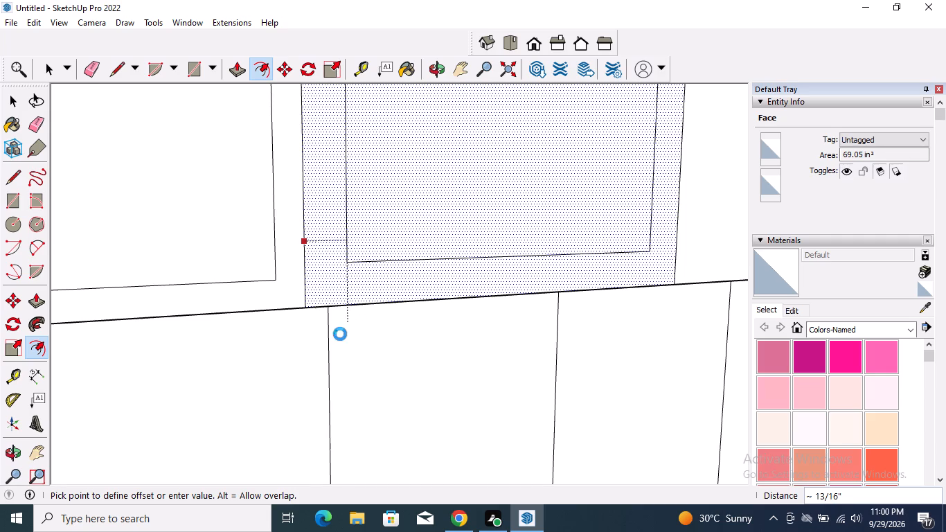
left_click(334, 342)
scroll(253, 345, "down", 2)
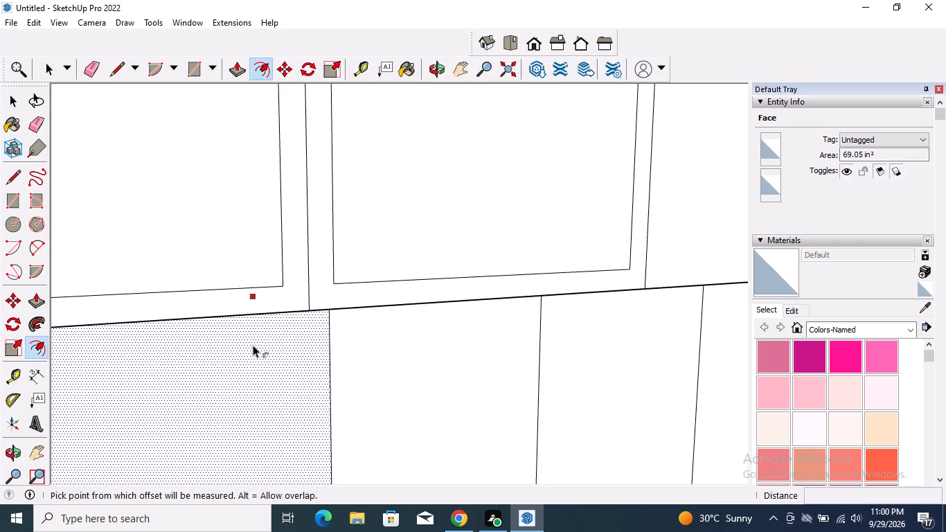
scroll(253, 345, "down", 7)
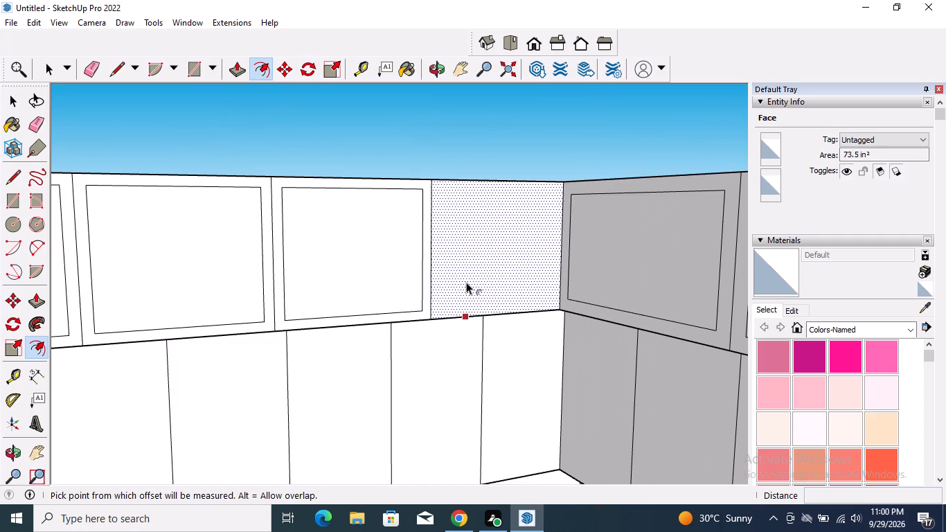
double_click(466, 281)
key("space")
Draw a line just above the floor across the left-hand counter's front, from its outer edge to the inner corner.
scroll(466, 281, "down", 2)
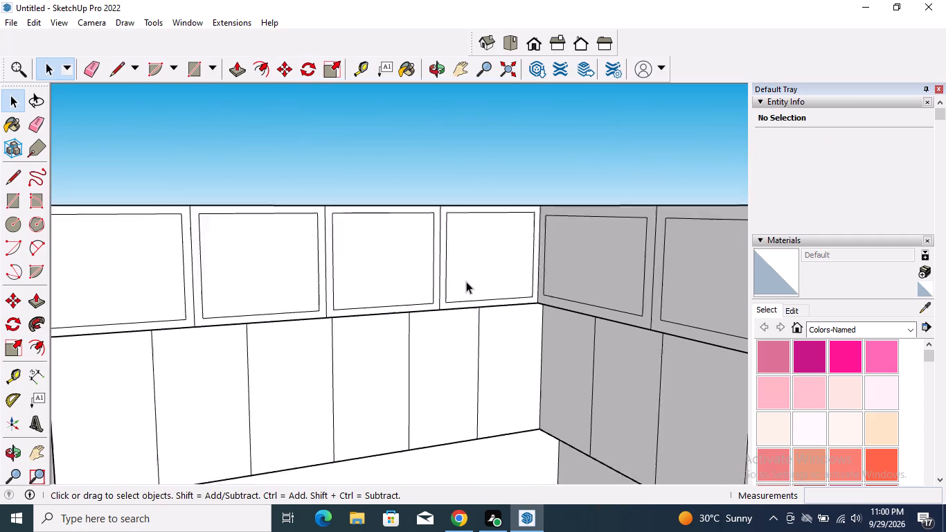
scroll(466, 281, "down", 2)
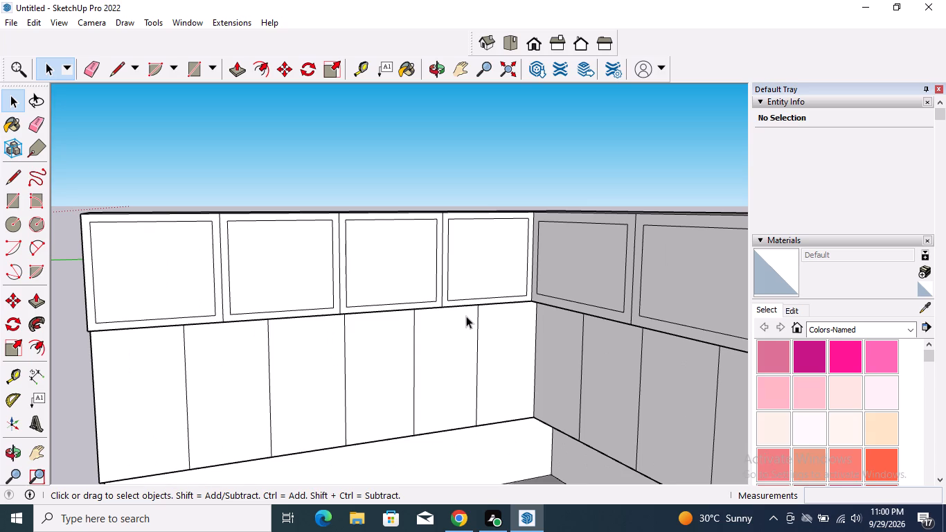
middle_click_drag(483, 309, 483, 301)
middle_click_drag(483, 301, 490, 213)
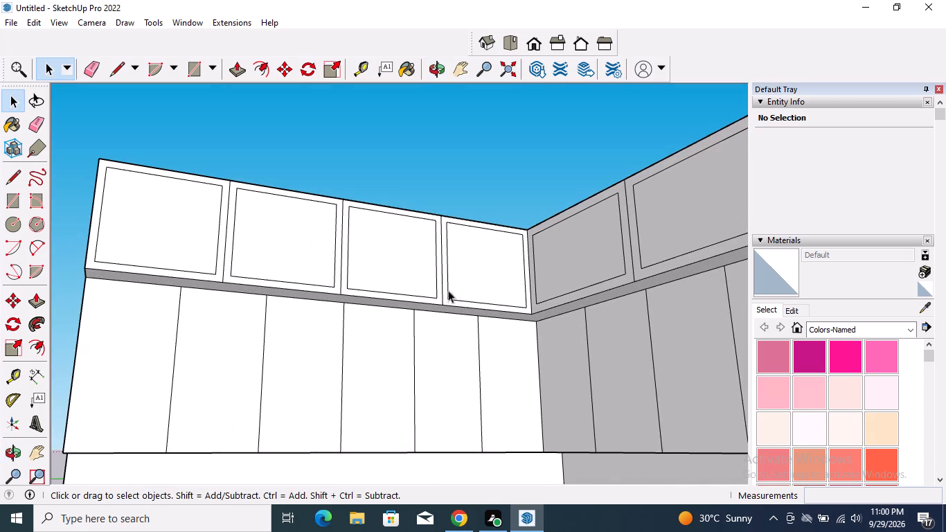
middle_click_drag(448, 241, 457, 245)
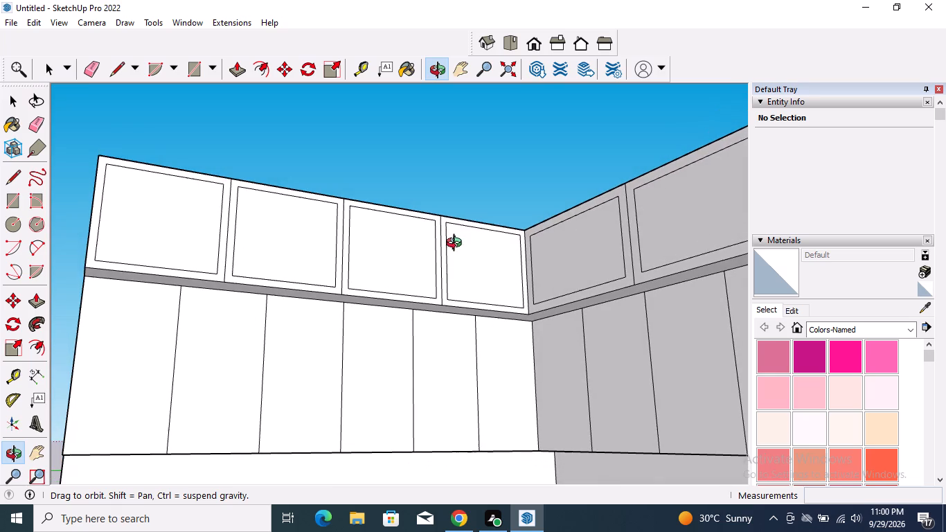
middle_click_drag(457, 245, 457, 245)
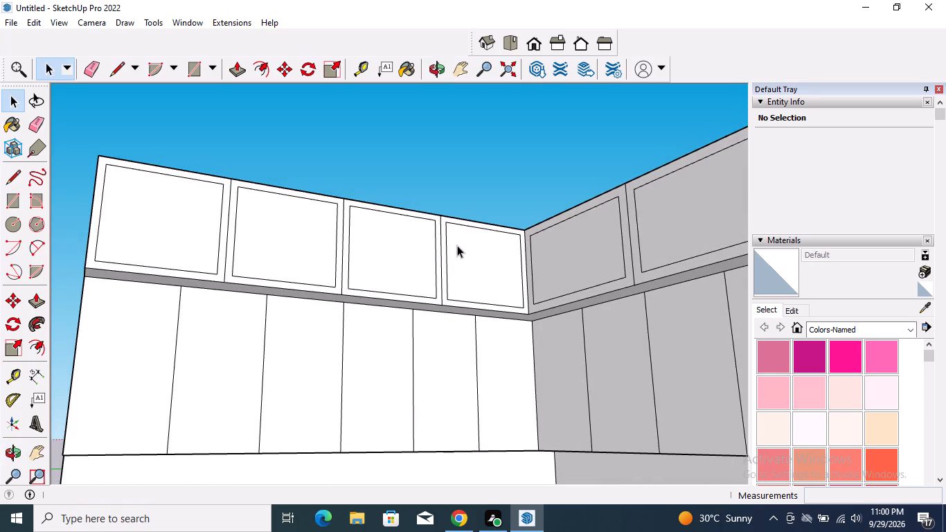
scroll(457, 245, "down", 3)
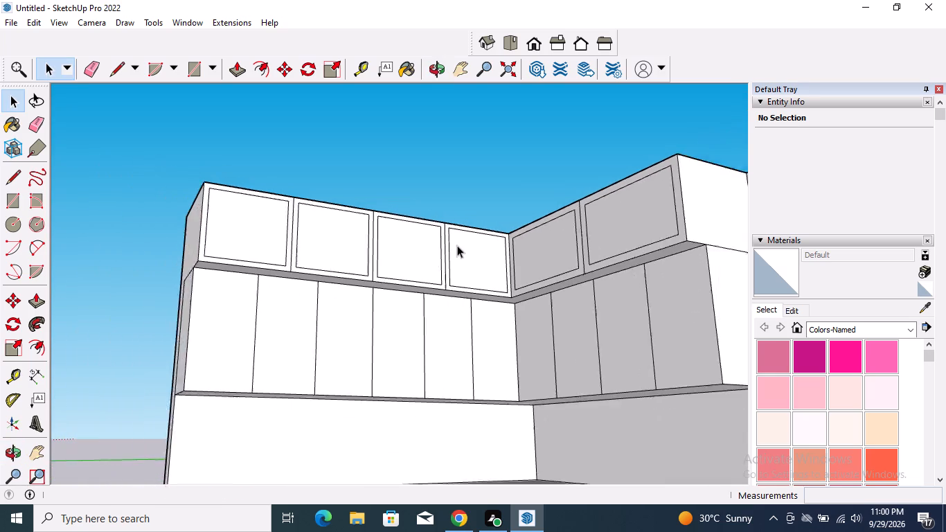
scroll(457, 245, "down", 7)
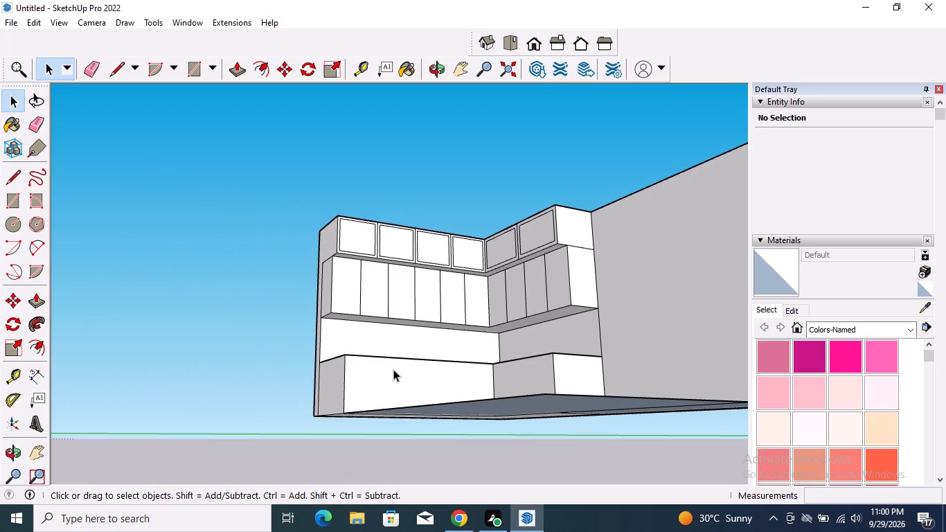
scroll(395, 369, "down", 2)
middle_click_drag(395, 378, 405, 446)
scroll(390, 409, "up", 3)
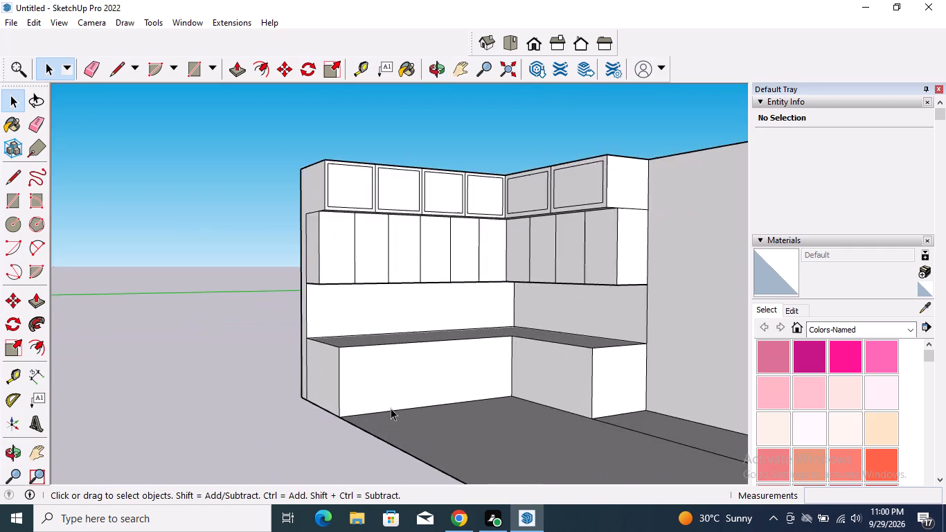
scroll(391, 408, "up", 4)
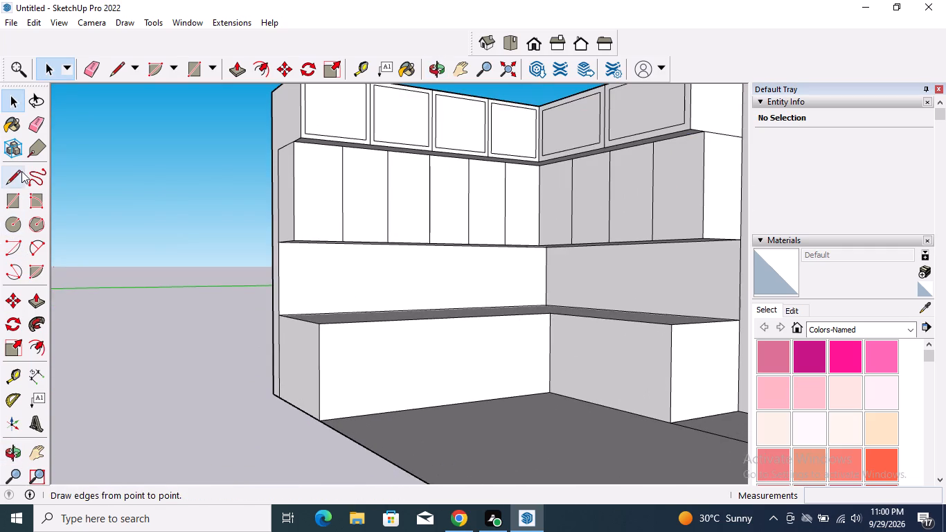
left_click(16, 180)
scroll(335, 416, "up", 5)
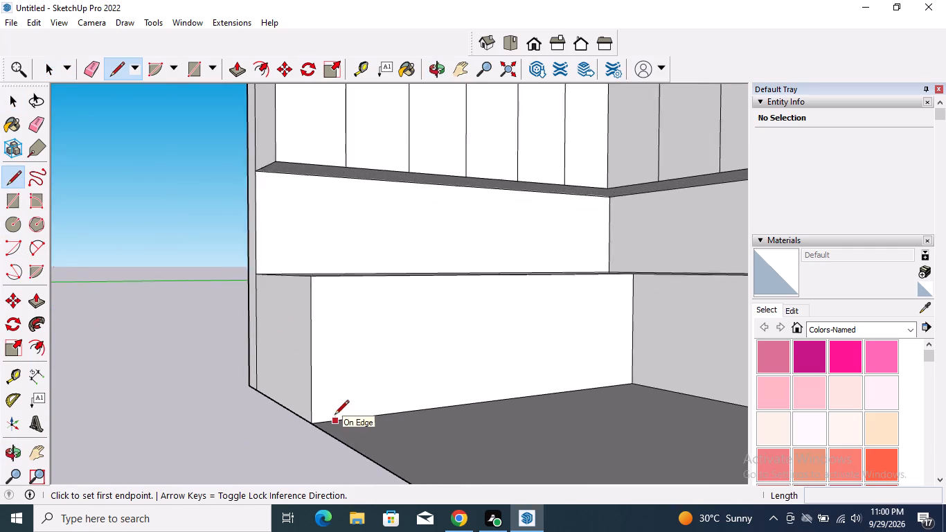
scroll(334, 416, "up", 1)
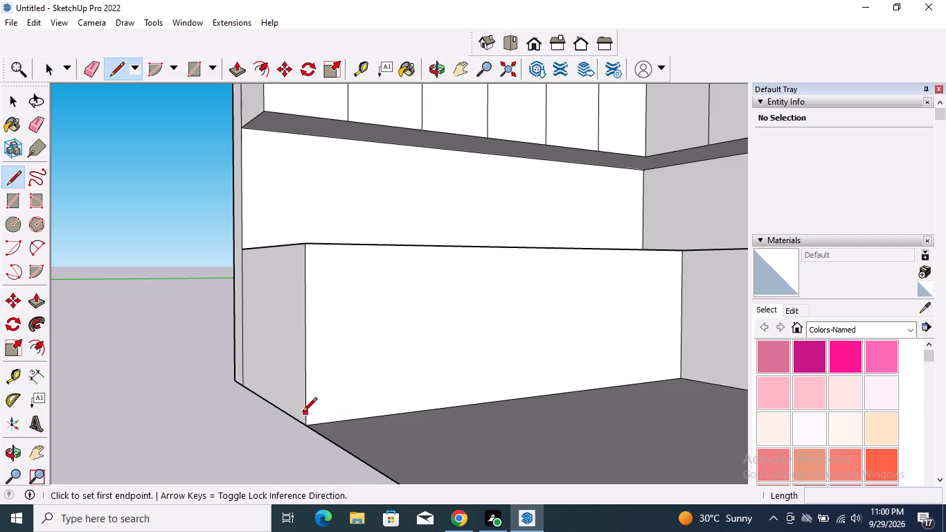
left_click(304, 413)
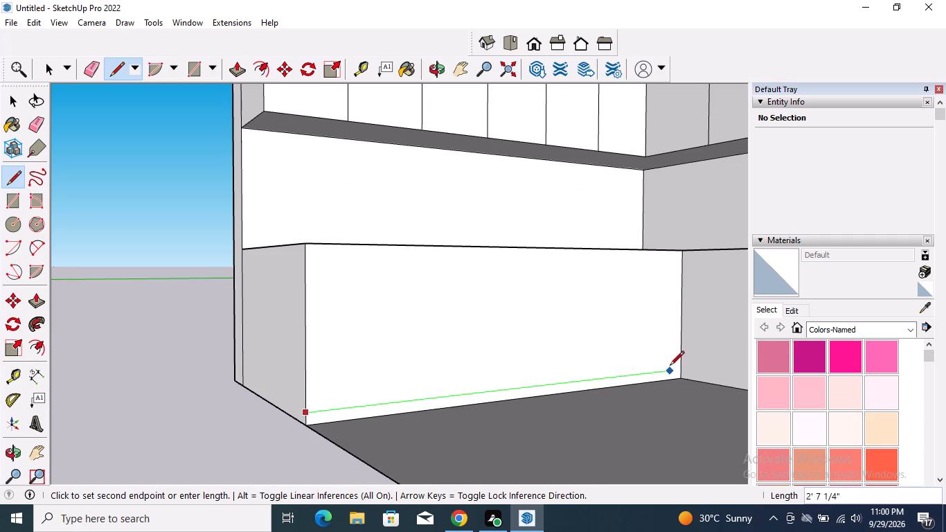
left_click(679, 366)
Continue the base line from the inner corner across the right-hand counter's front to its outer edge, about 1' 6 7/8" long.
middle_click_drag(357, 381, 393, 383)
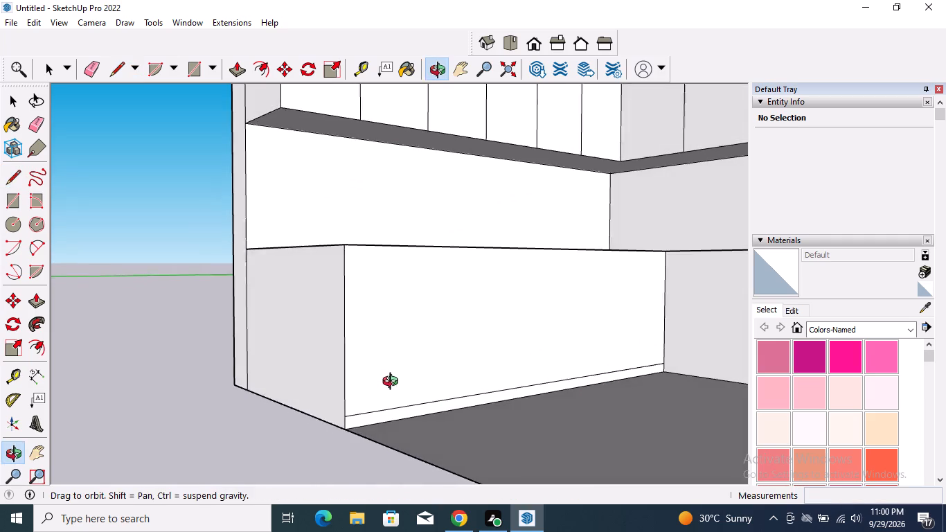
middle_click_drag(393, 383, 395, 384)
scroll(395, 384, "down", 8)
scroll(694, 407, "up", 3)
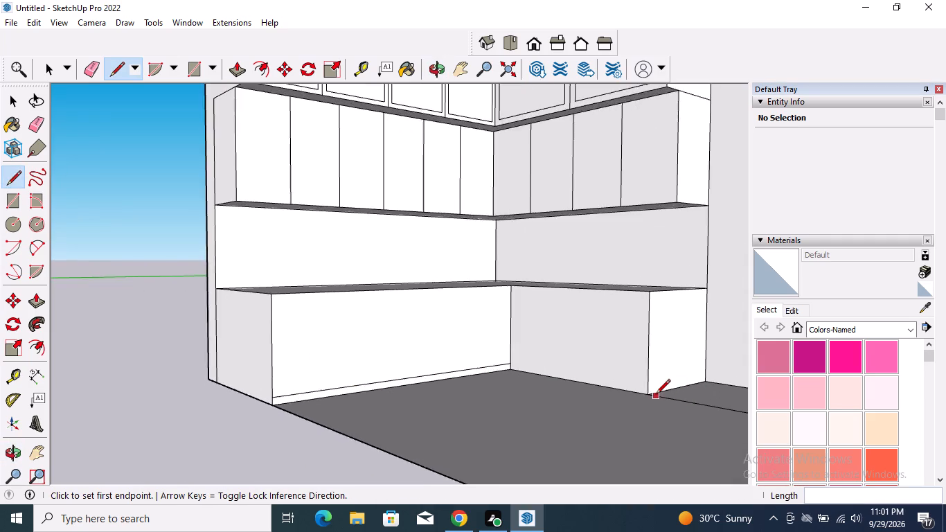
scroll(656, 395, "up", 9)
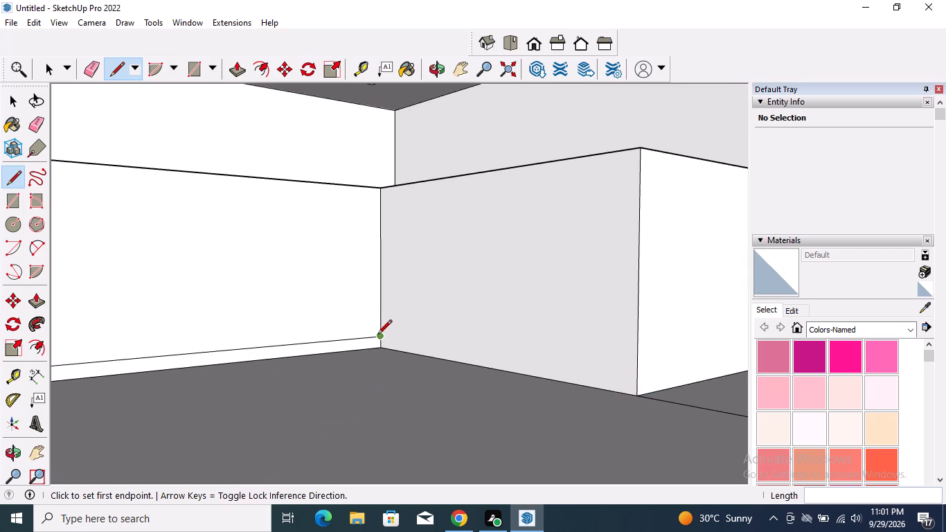
left_click(378, 338)
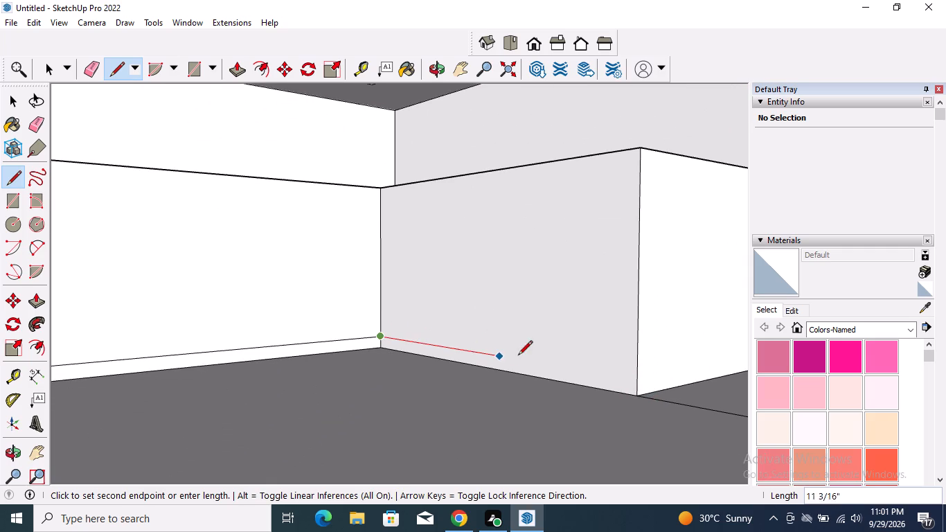
left_click(635, 380)
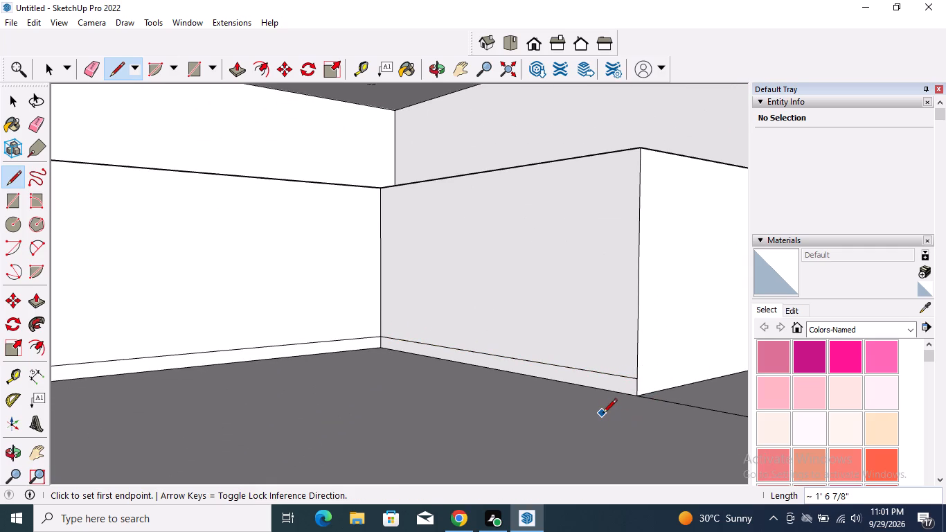
left_click(603, 414)
key("space")
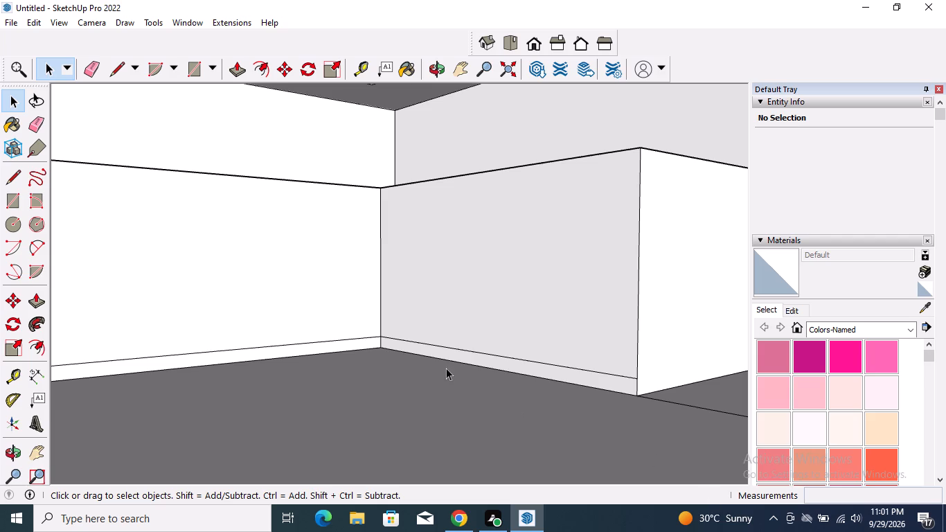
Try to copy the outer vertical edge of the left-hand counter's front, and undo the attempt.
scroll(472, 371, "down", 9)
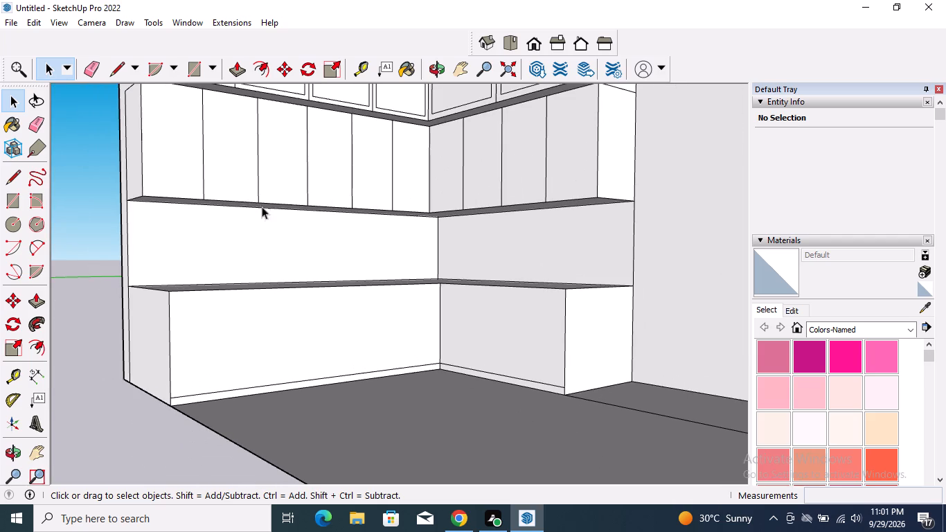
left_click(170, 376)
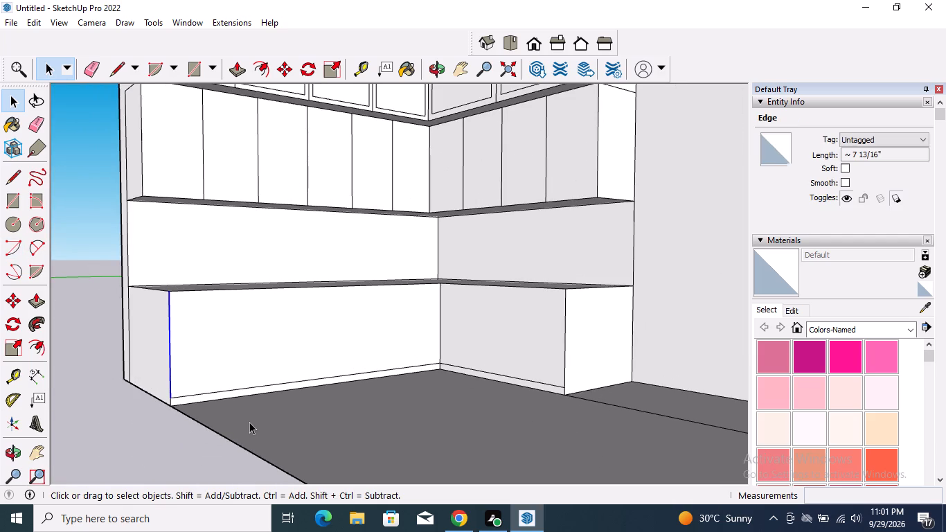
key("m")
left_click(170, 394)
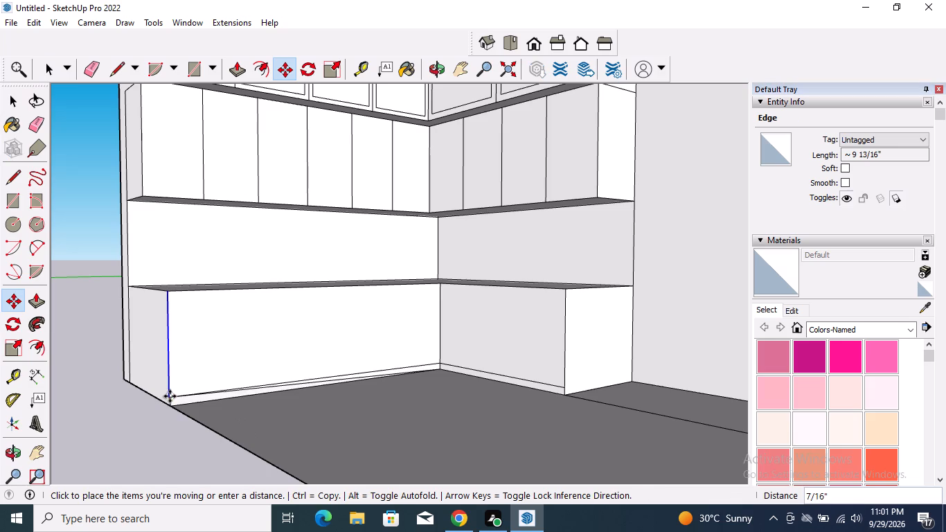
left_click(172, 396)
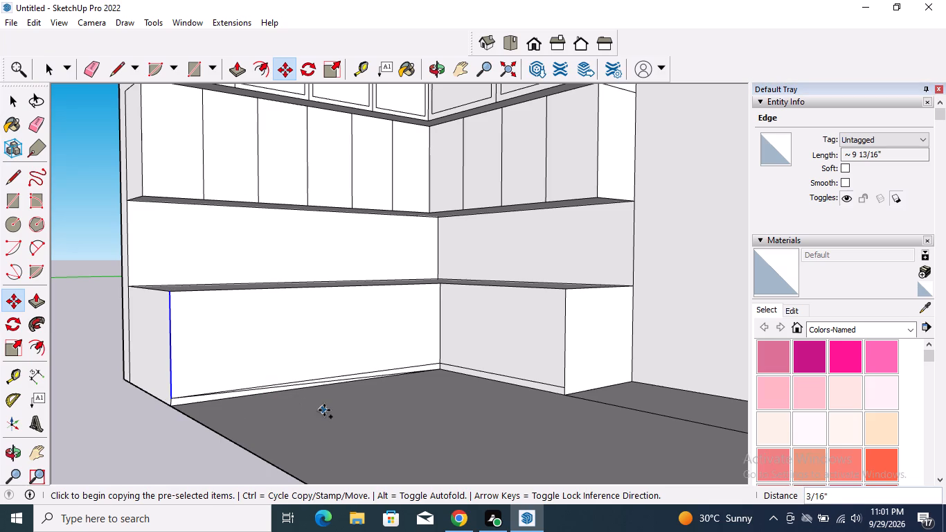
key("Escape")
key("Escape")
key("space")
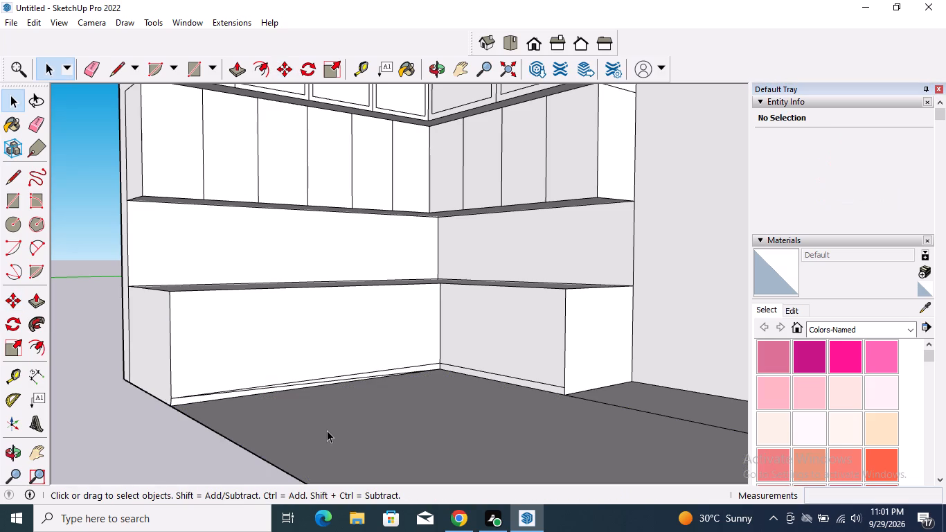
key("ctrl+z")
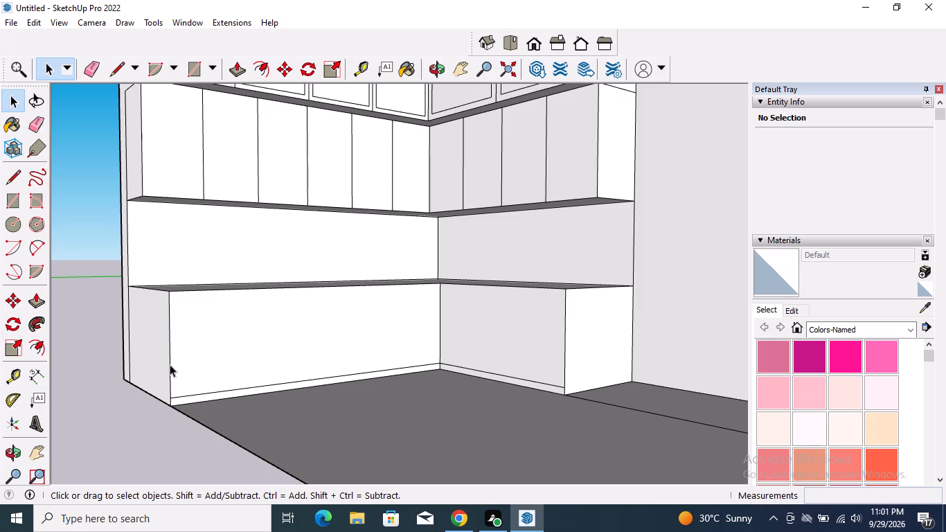
Copy the outer vertical edge of the left-hand counter's front to the inner corner and divide the copies into six equal panels.
left_click(170, 364)
key("m")
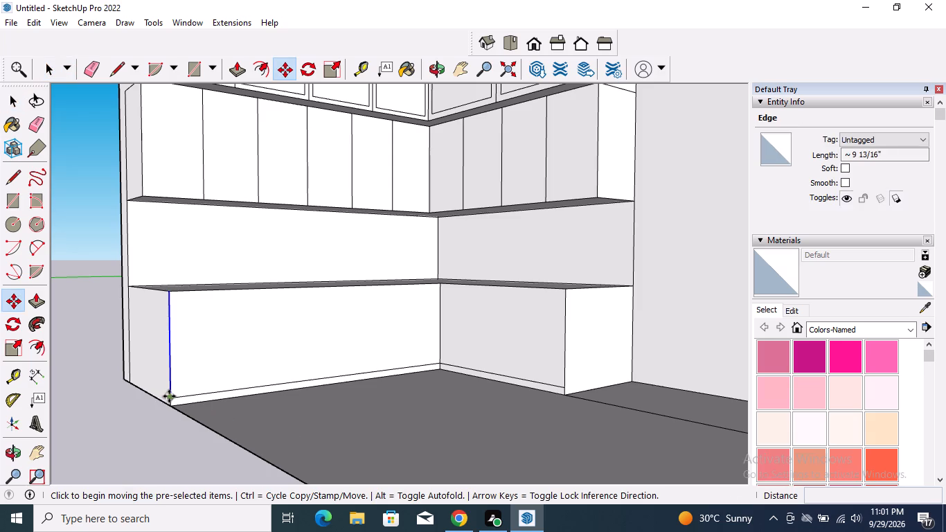
left_click(171, 396)
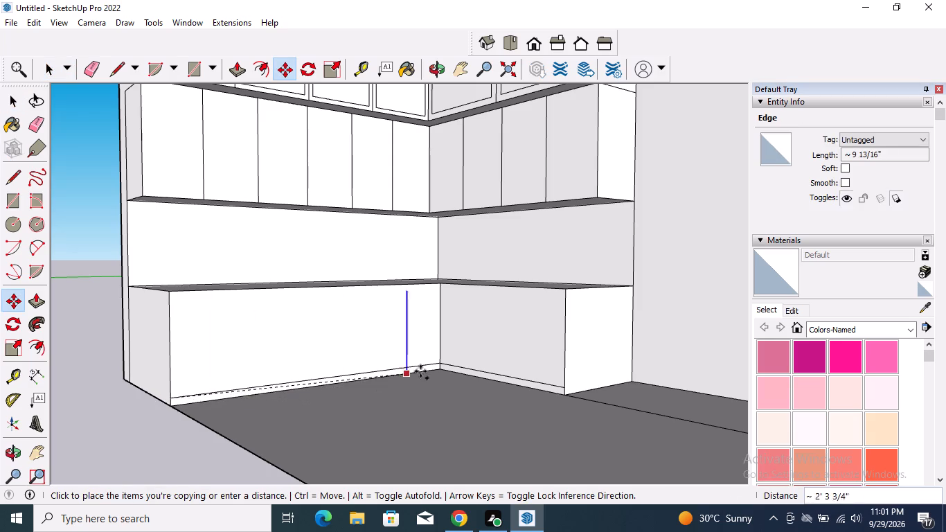
left_click(437, 357)
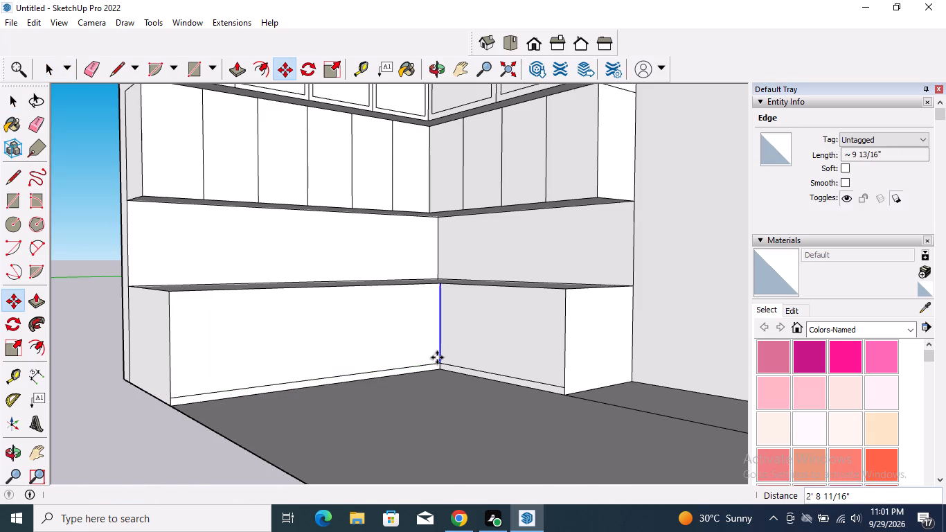
key("shift+slash")
key("6")
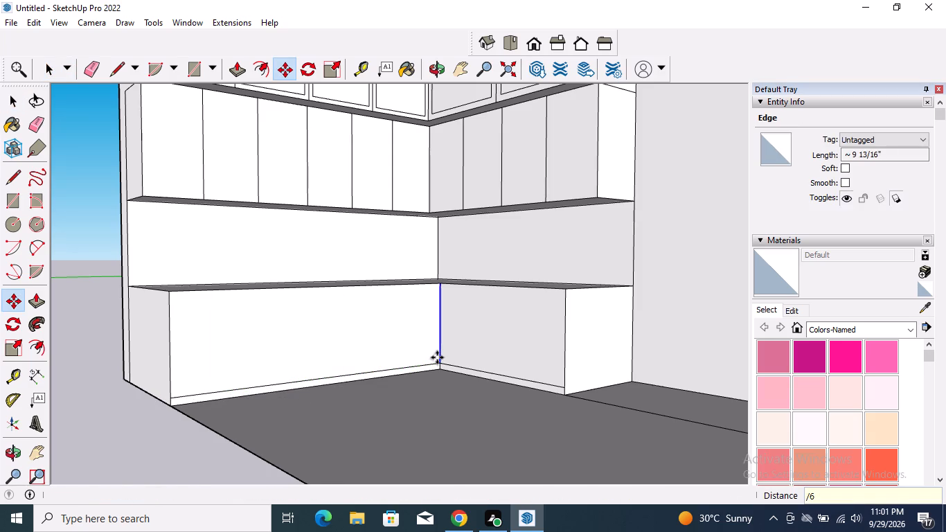
key("Return")
key("space")
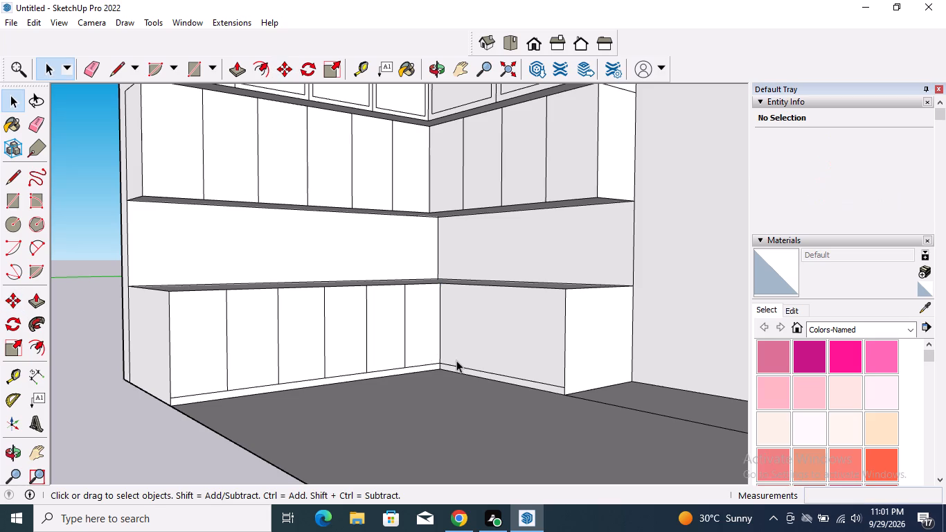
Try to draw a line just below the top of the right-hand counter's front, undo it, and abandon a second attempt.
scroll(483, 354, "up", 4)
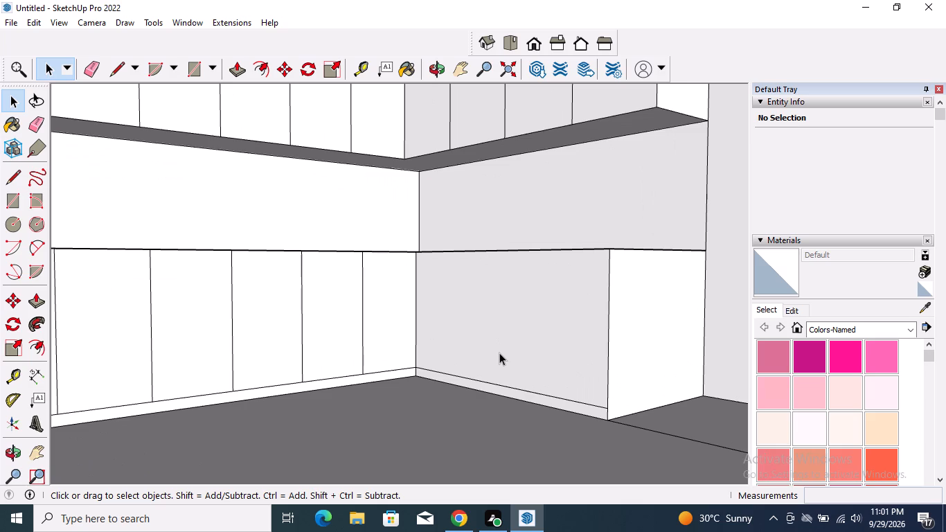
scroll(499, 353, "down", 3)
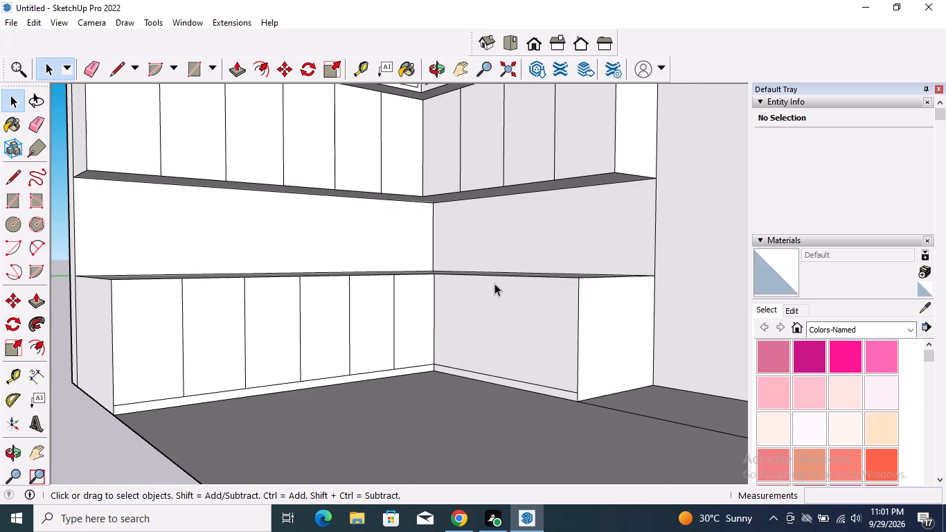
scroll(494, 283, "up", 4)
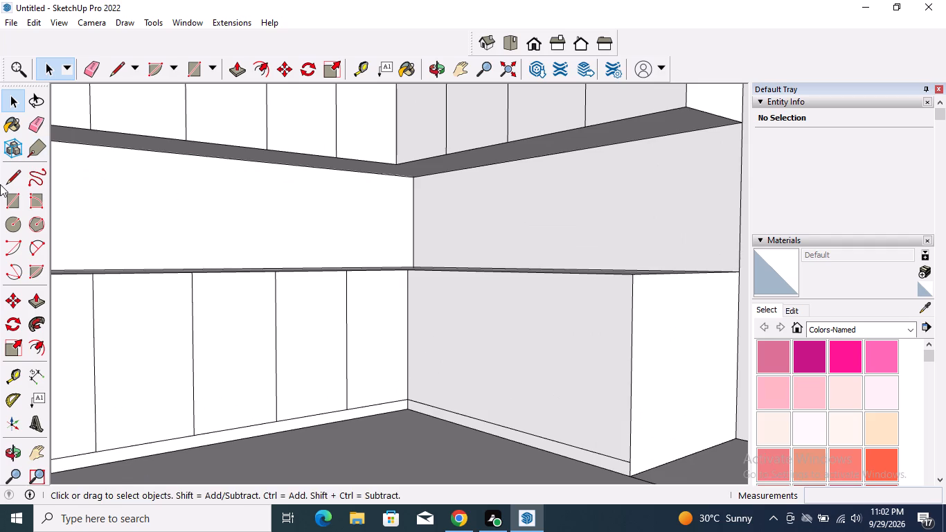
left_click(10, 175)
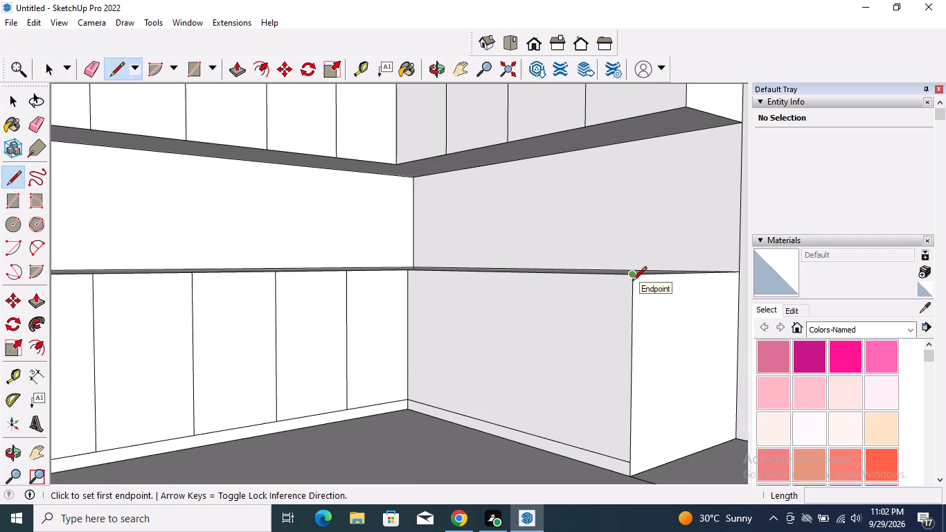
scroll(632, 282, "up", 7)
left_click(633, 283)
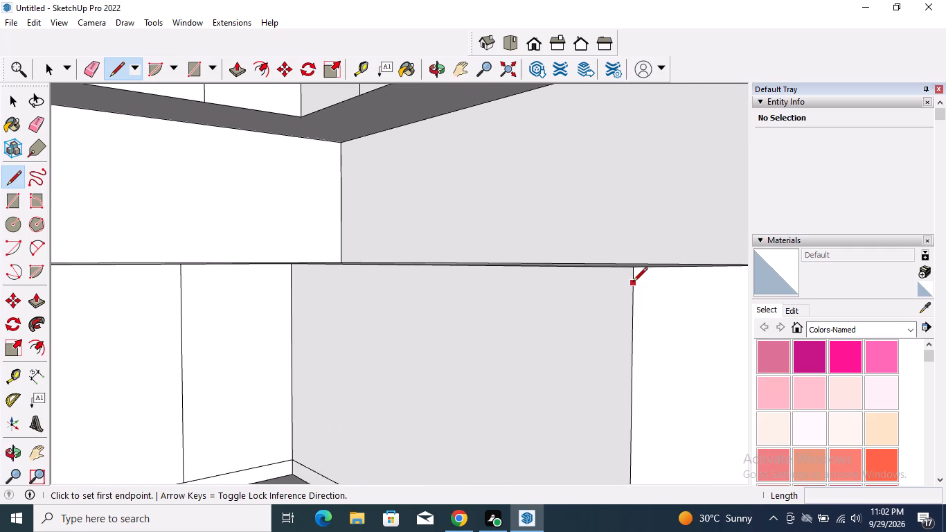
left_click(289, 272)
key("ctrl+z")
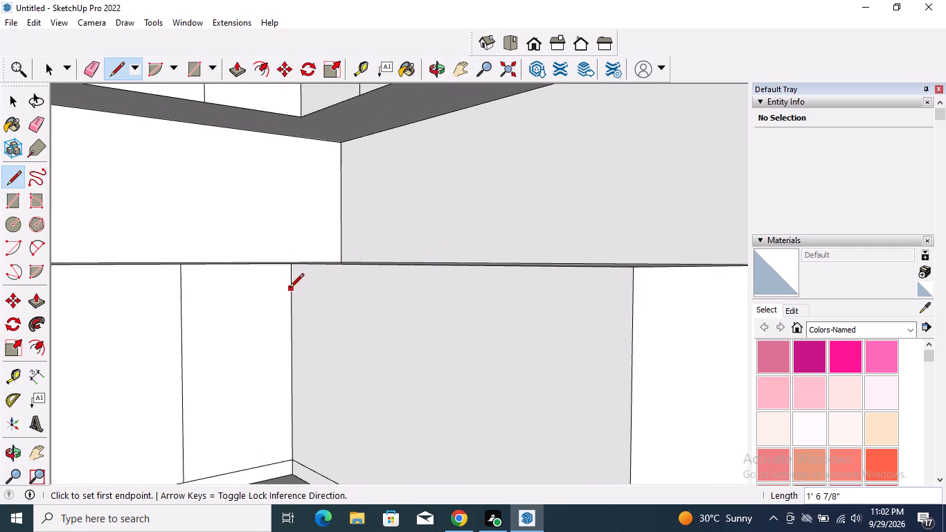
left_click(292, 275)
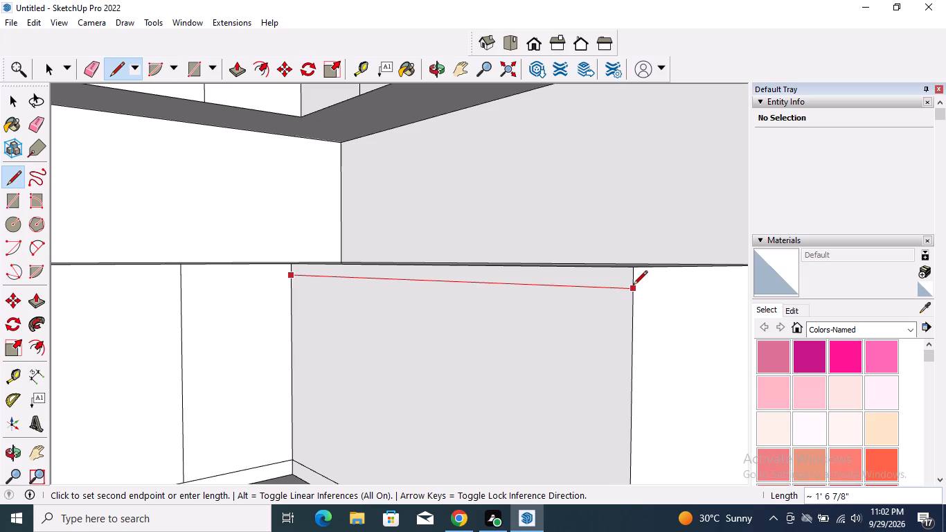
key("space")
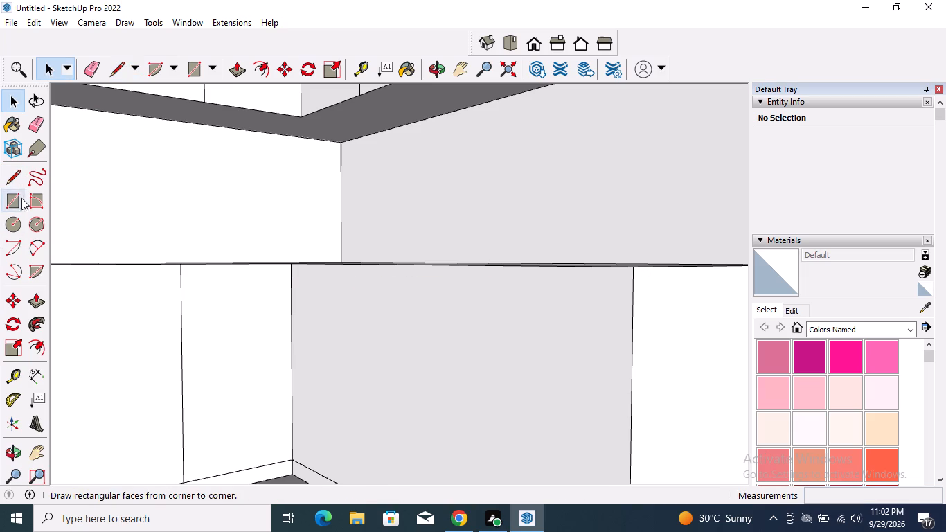
Draw two closely spaced lines just below the top of the right-hand counter's front, each about 1' 6 7/8" long.
left_click(18, 181)
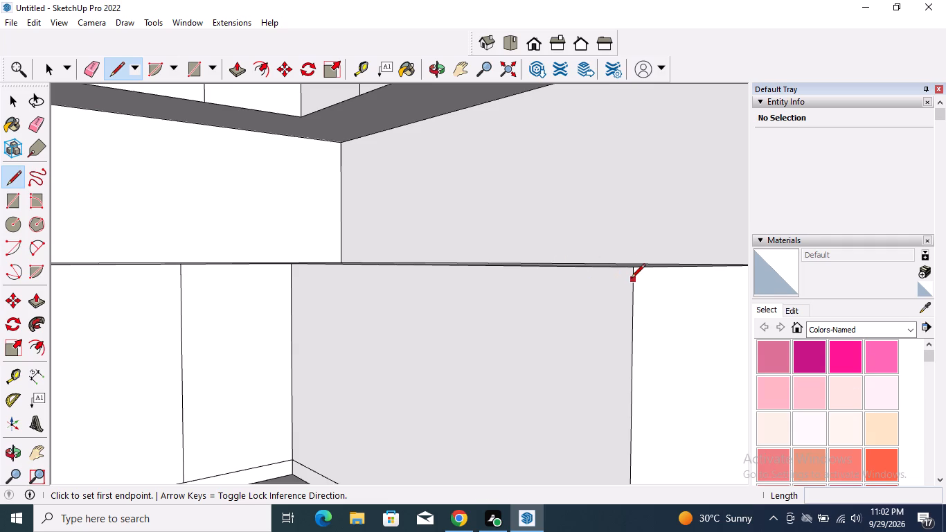
left_click(631, 279)
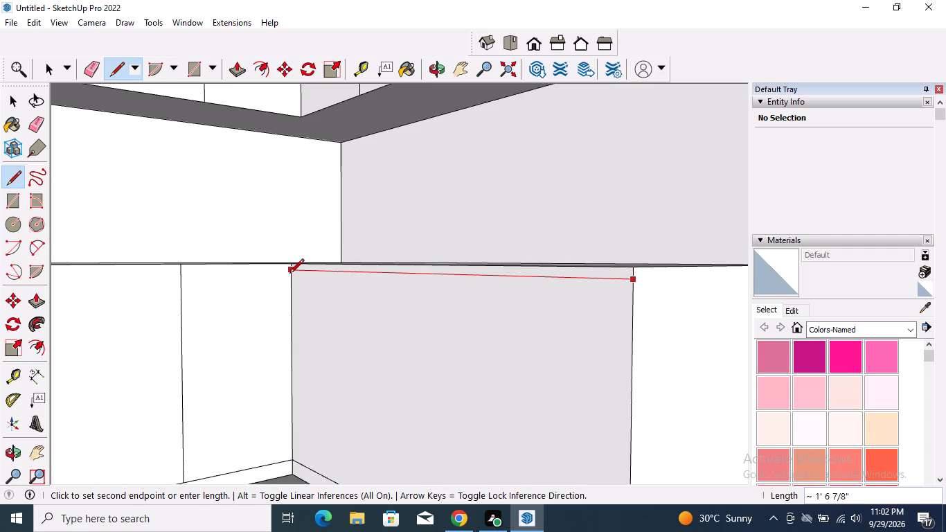
left_click(289, 274)
key("space")
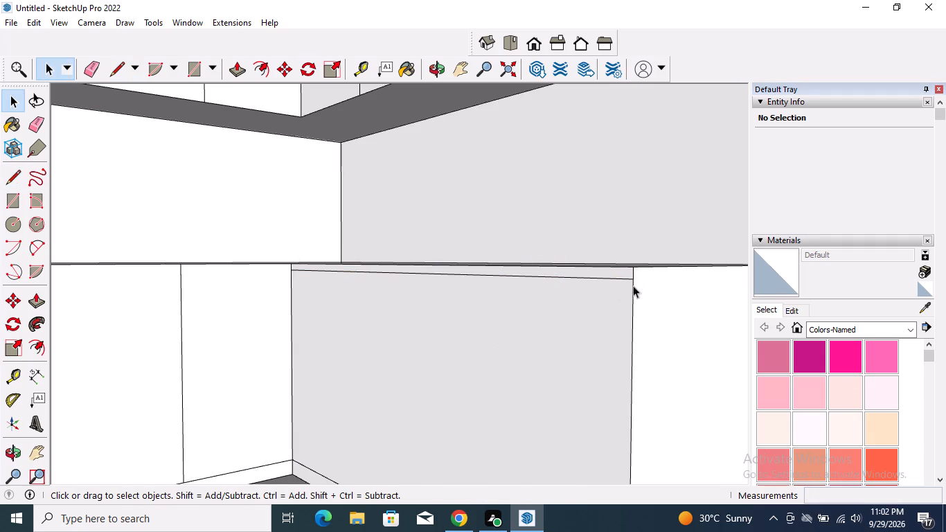
left_click(21, 172)
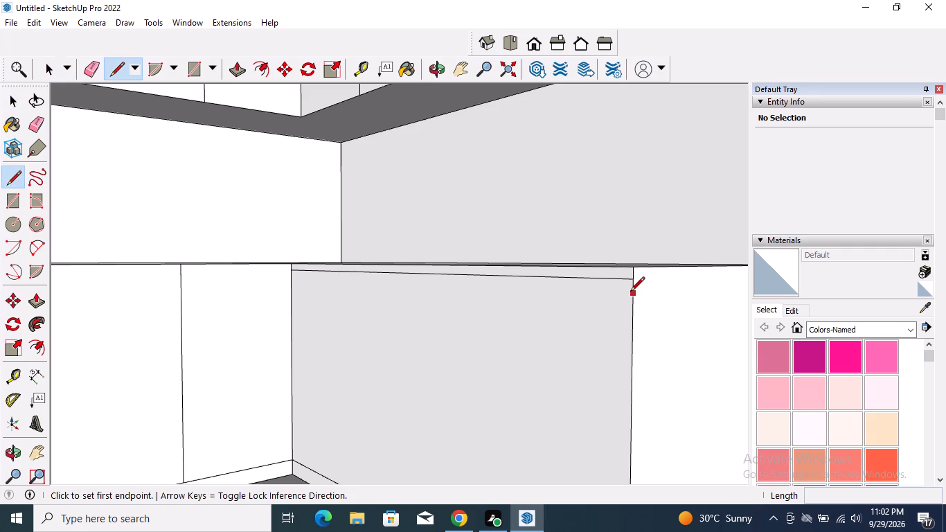
left_click_drag(630, 292, 607, 294)
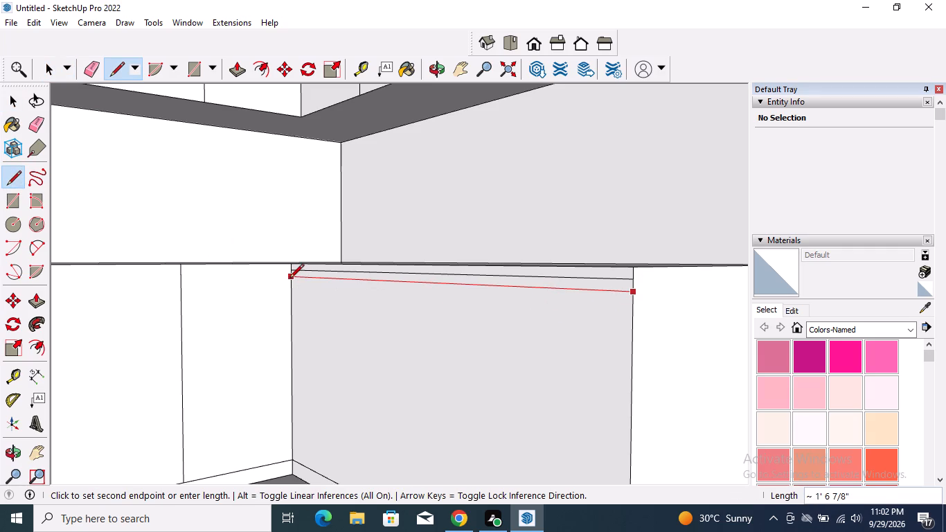
left_click(289, 279)
key("space")
Draw a line just below the top of the left-hand counter's front from the inner corner to its outer edge, about 2' 8 11/16" long.
scroll(310, 302, "down", 9)
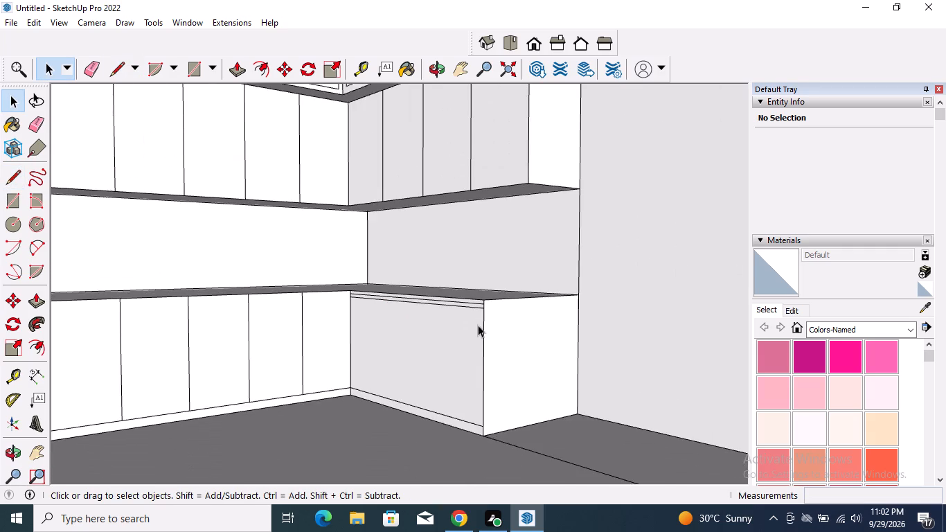
scroll(456, 324, "down", 5)
middle_click_drag(288, 329, 233, 328)
scroll(232, 325, "up", 7)
left_click(19, 171)
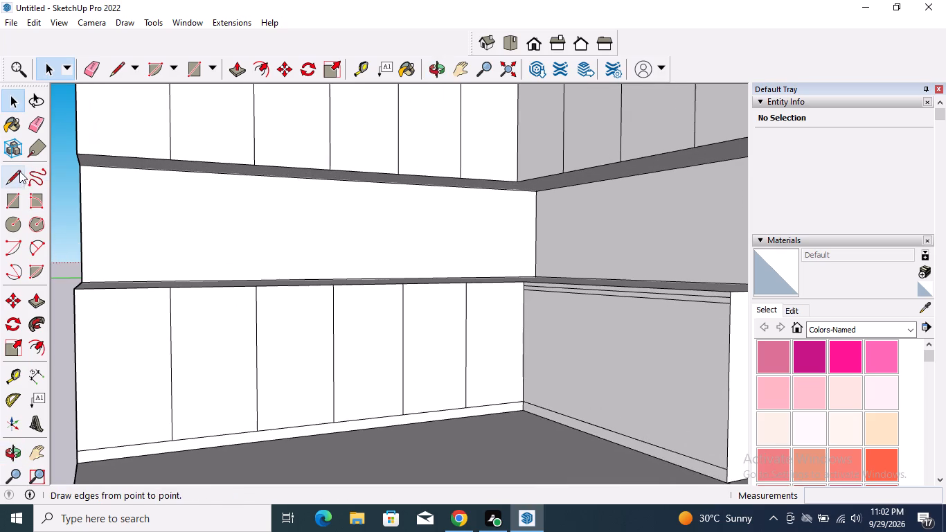
scroll(498, 266, "up", 12)
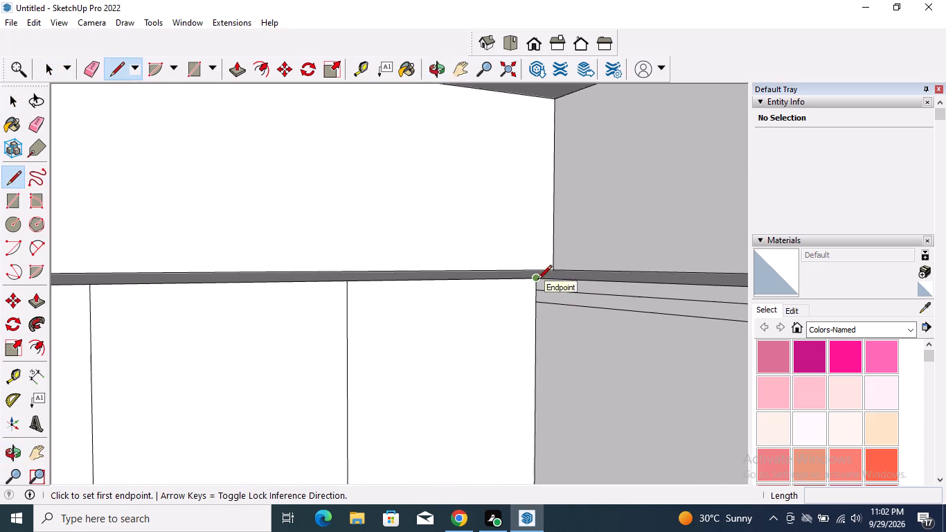
left_click(537, 293)
scroll(603, 389, "down", 13)
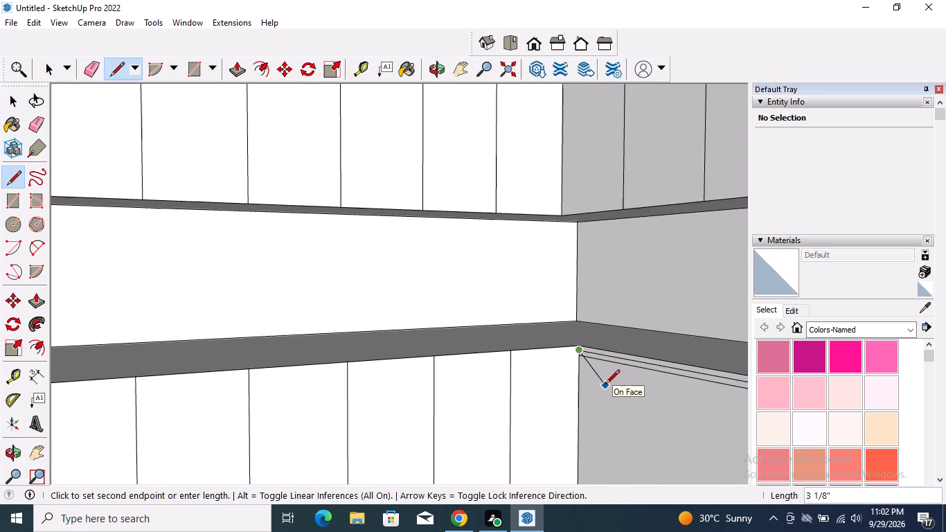
scroll(605, 385, "down", 4)
scroll(298, 399, "up", 11)
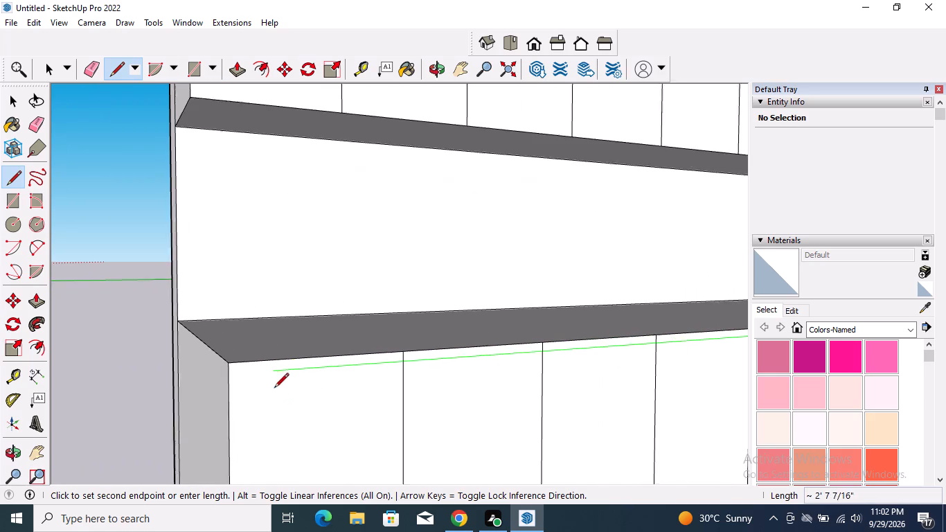
left_click(224, 373)
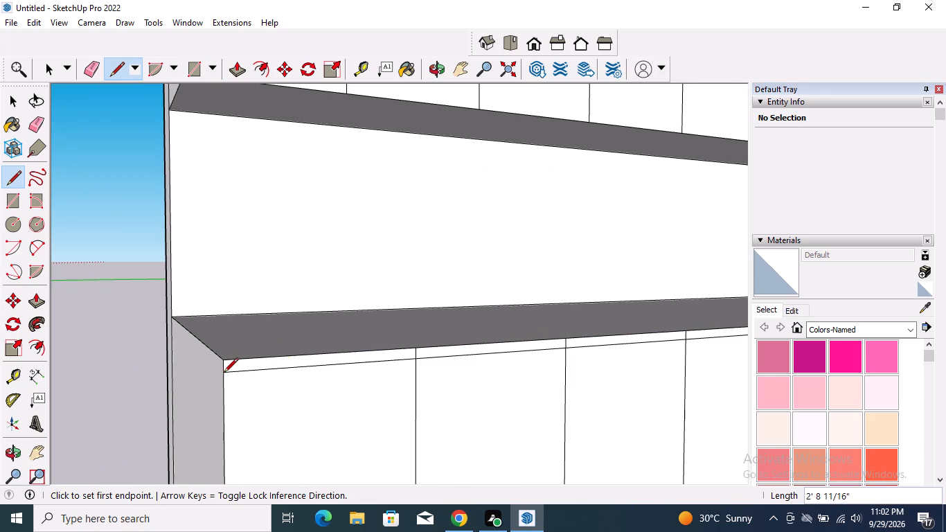
Draw a second line slightly below the first across the left-hand counter's front, from the inner corner to its outer edge, about 2' 8 11/16" long.
scroll(225, 371, "down", 8)
scroll(679, 357, "up", 4)
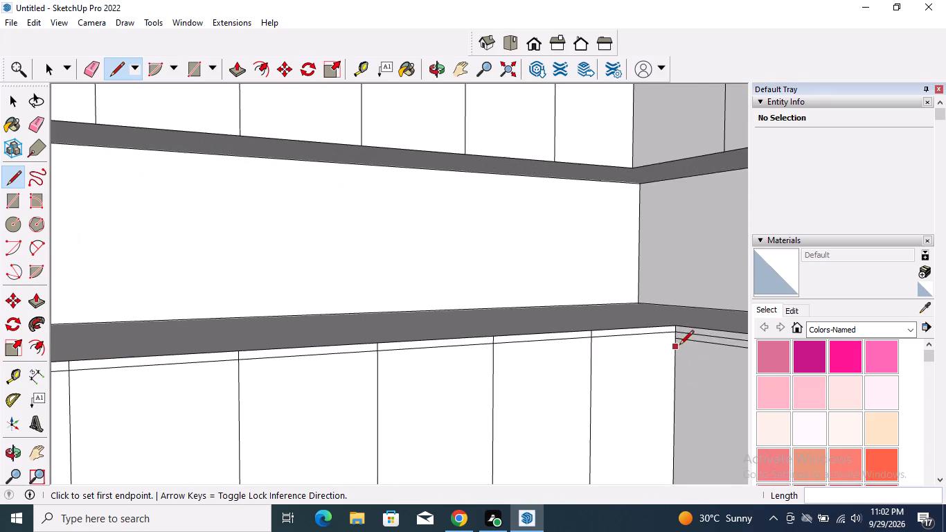
scroll(679, 344, "up", 5)
left_click(670, 335)
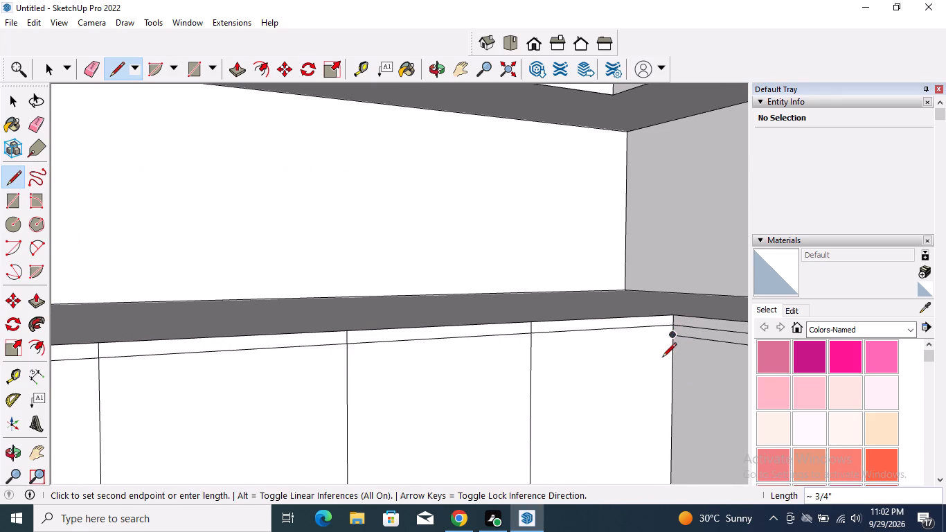
scroll(662, 358, "down", 11)
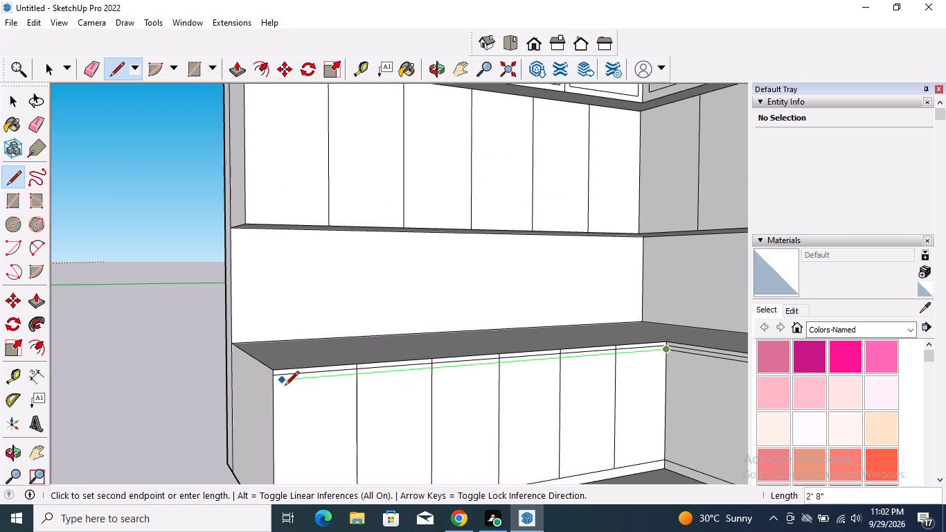
scroll(285, 386, "up", 7)
left_click(269, 384)
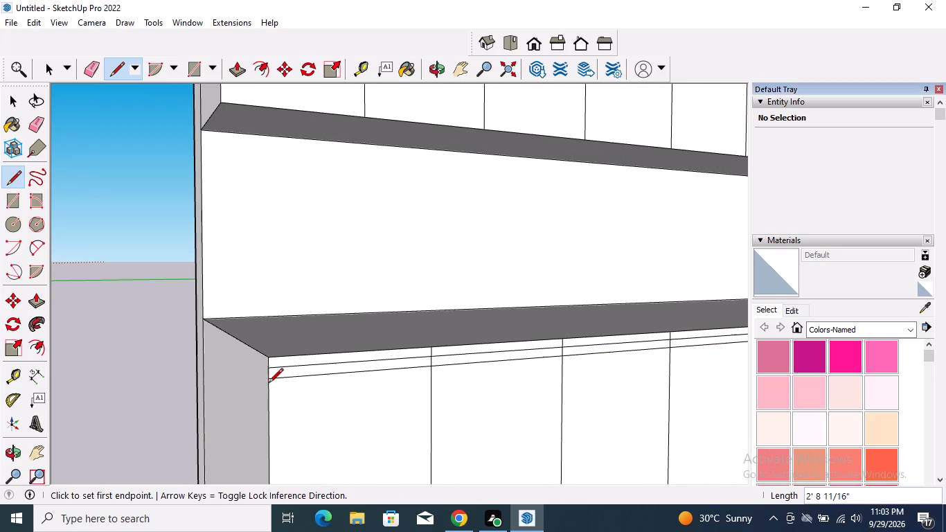
key("space")
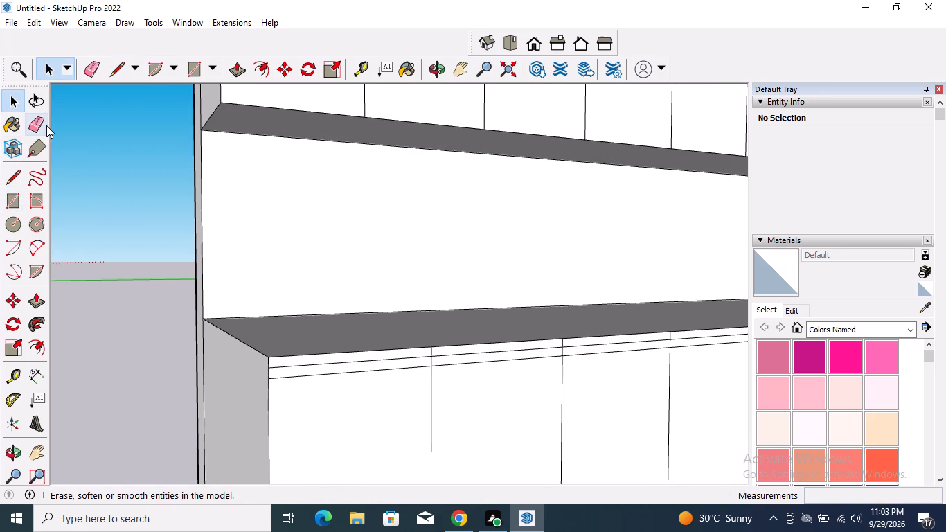
Erase the parts of the two outermost door dividers that cross the two top strips on the left-hand counter's front.
left_click(46, 125)
scroll(414, 347, "up", 1)
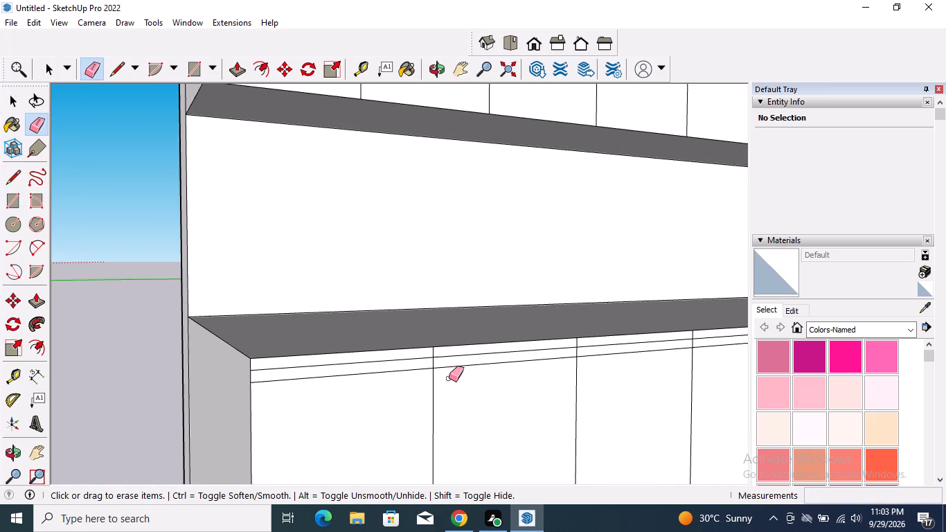
scroll(488, 393, "up", 3)
scroll(411, 330, "up", 3)
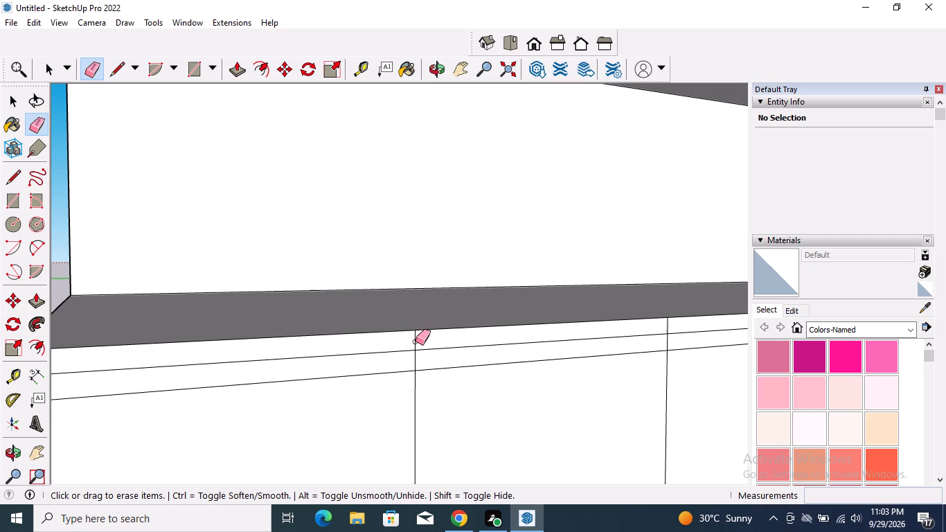
left_click(416, 342)
left_click(416, 359)
scroll(282, 335, "down", 6)
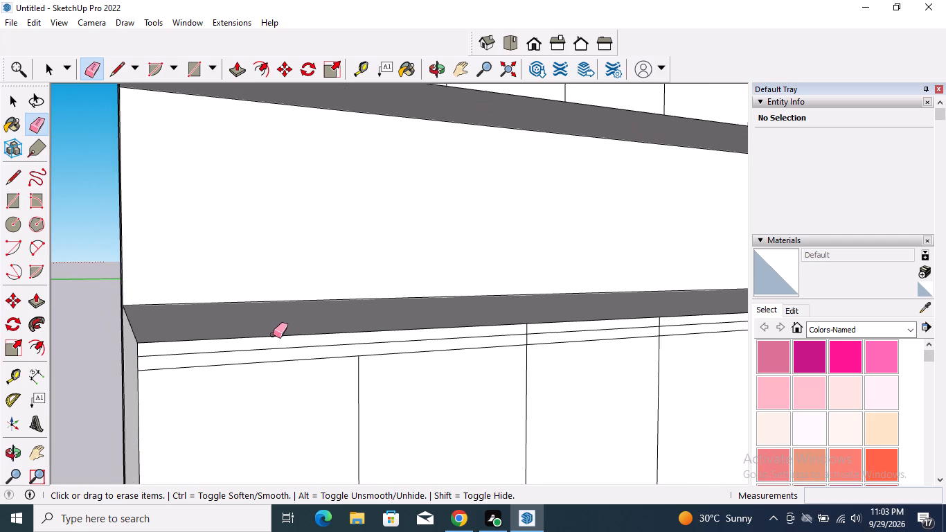
scroll(522, 353, "up", 7)
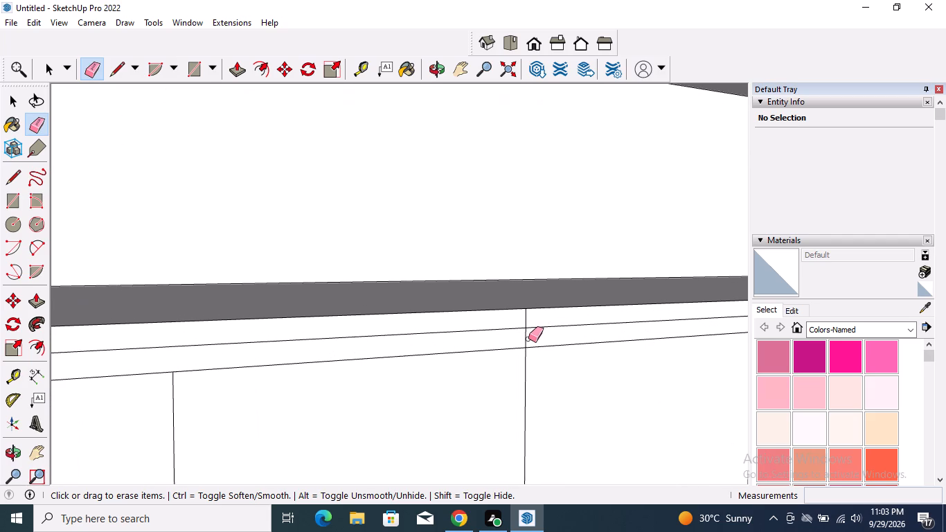
left_click(526, 339)
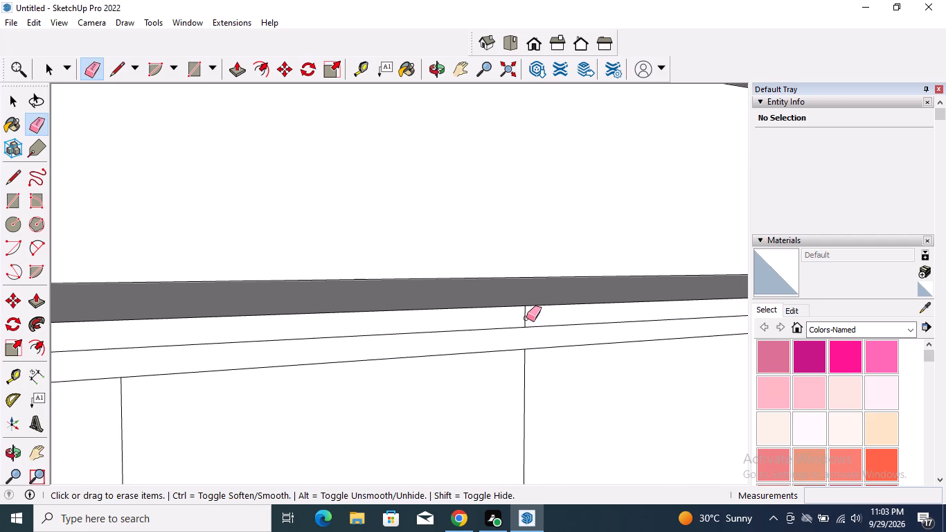
left_click(526, 318)
Erase the parts of the third and fourth door dividers that cross the top strips on the left-hand counter's front.
scroll(261, 340, "down", 8)
scroll(586, 323, "up", 2)
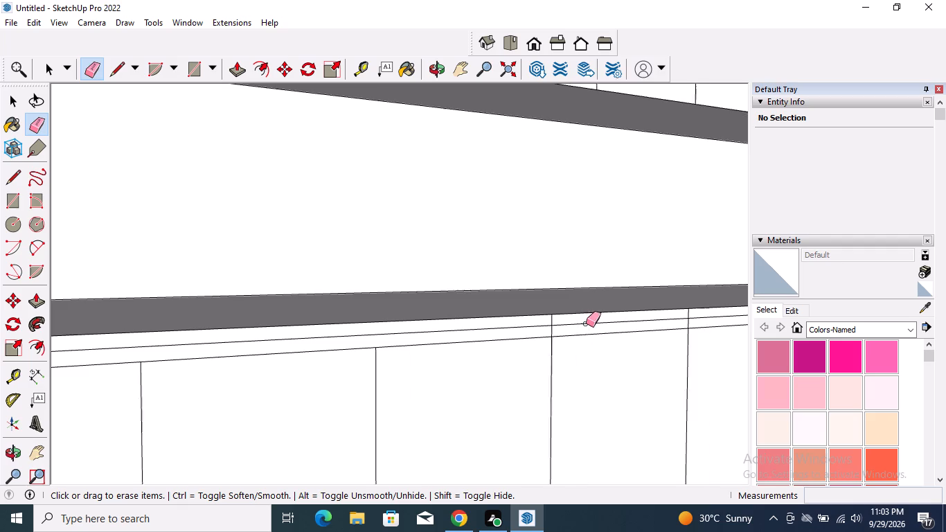
scroll(586, 323, "up", 9)
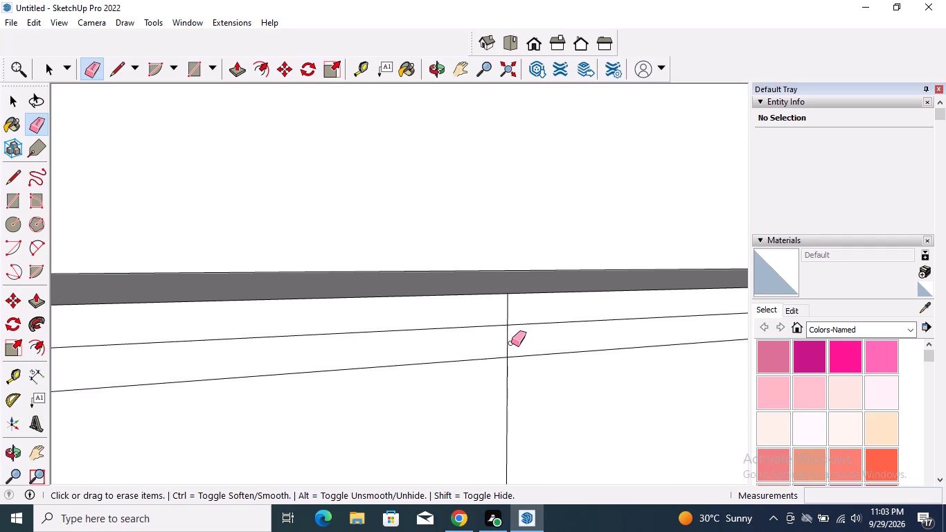
left_click(508, 343)
left_click(508, 314)
scroll(356, 361, "down", 13)
scroll(557, 361, "up", 6)
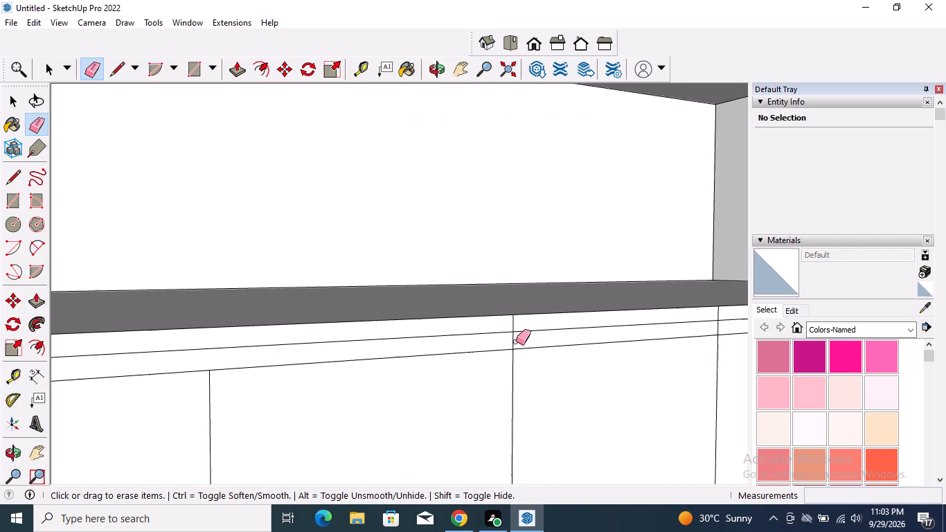
scroll(516, 342, "up", 5)
left_click(512, 337)
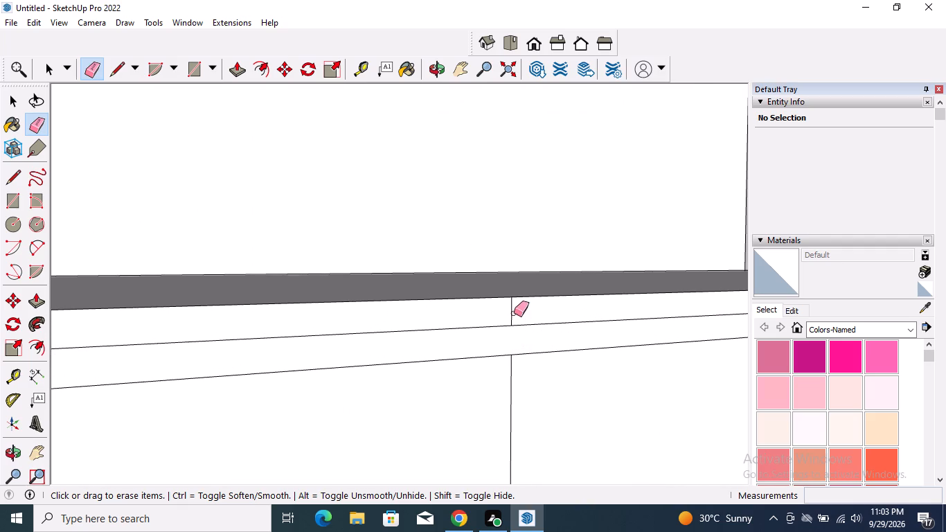
left_click(510, 314)
Erase the part of the divider nearest the inner corner that crosses the top strips on the left-hand counter's front.
scroll(394, 330, "down", 3)
scroll(251, 357, "down", 9)
scroll(534, 356, "up", 4)
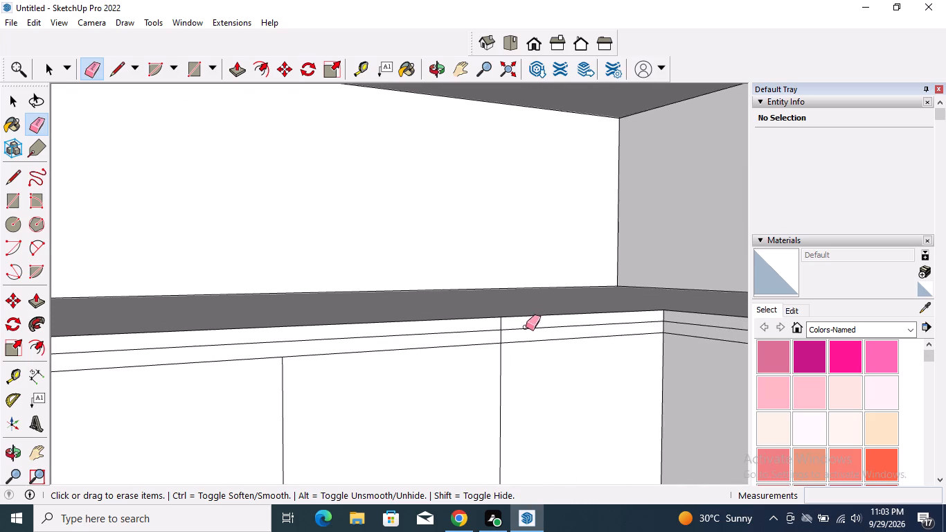
scroll(526, 326, "up", 8)
left_click(484, 345)
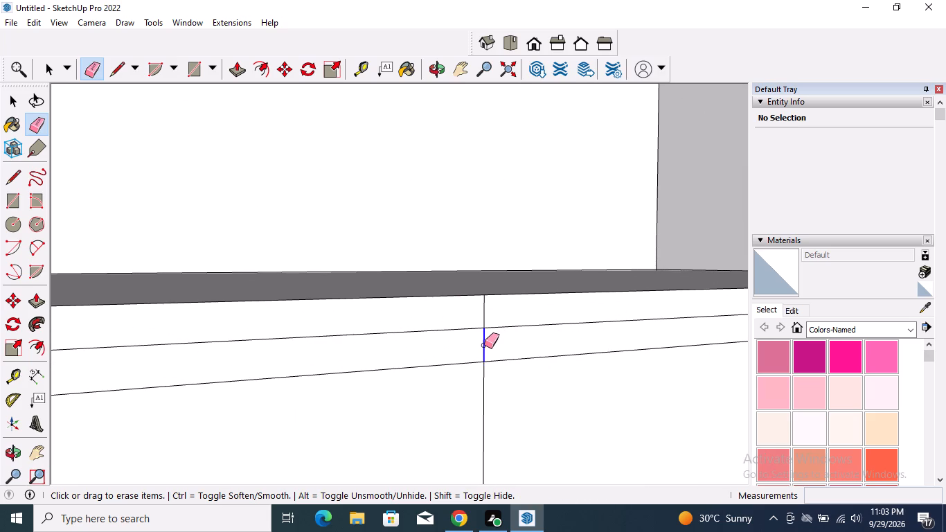
left_click(485, 308)
scroll(481, 346, "down", 5)
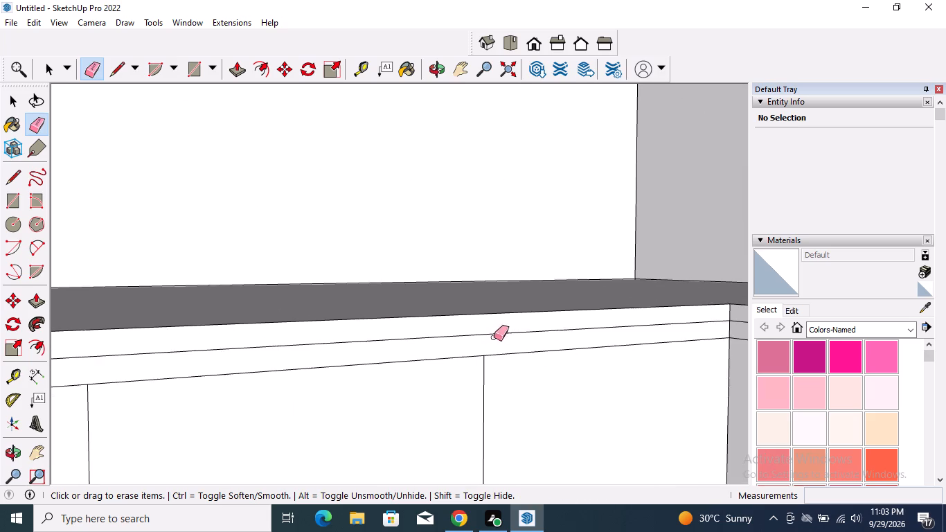
scroll(517, 328, "down", 17)
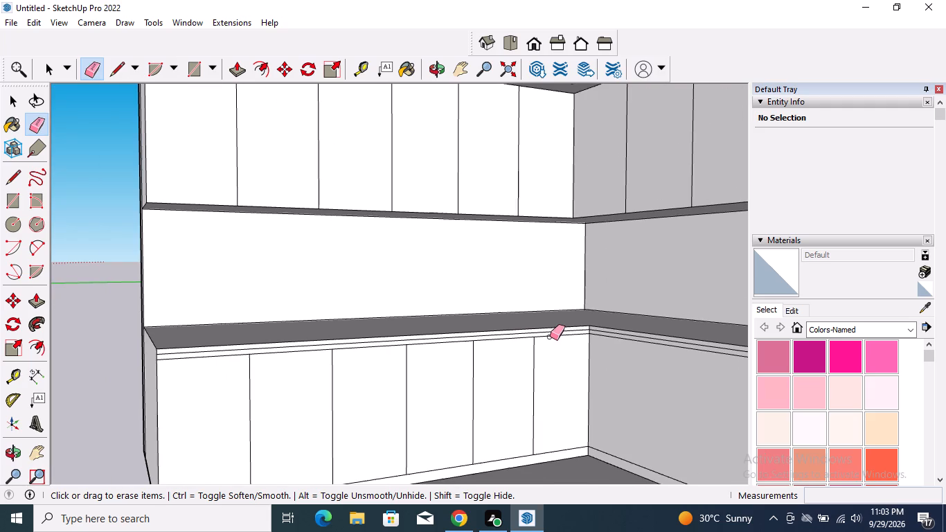
key("space")
key("space")
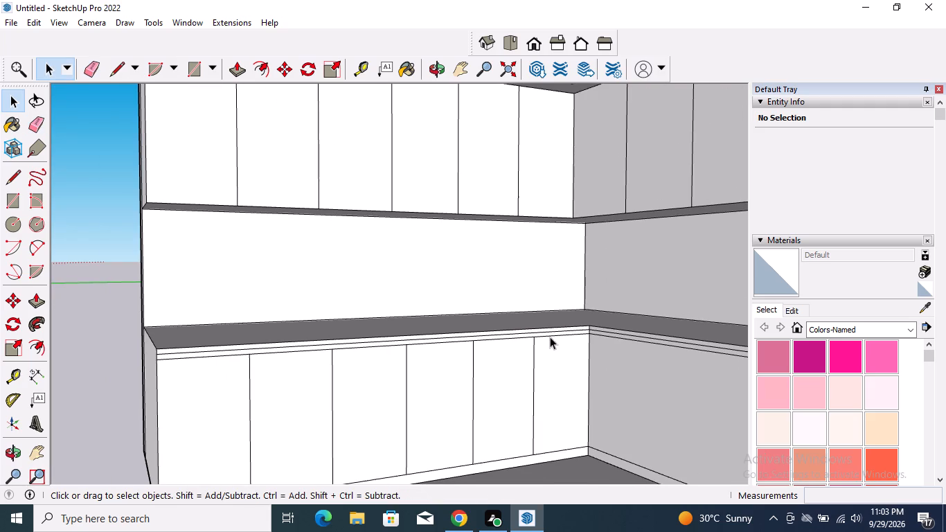
Pull the uppermost strip of both counter fronts outward, the right-hand one slightly and the left-hand one about 1/4".
left_click(34, 293)
scroll(593, 332, "up", 11)
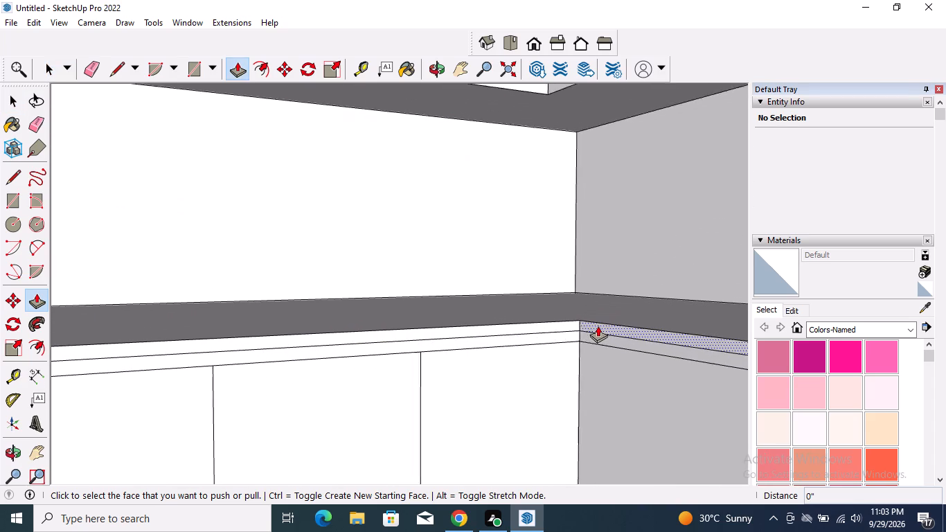
scroll(598, 326, "up", 5)
left_click(598, 326)
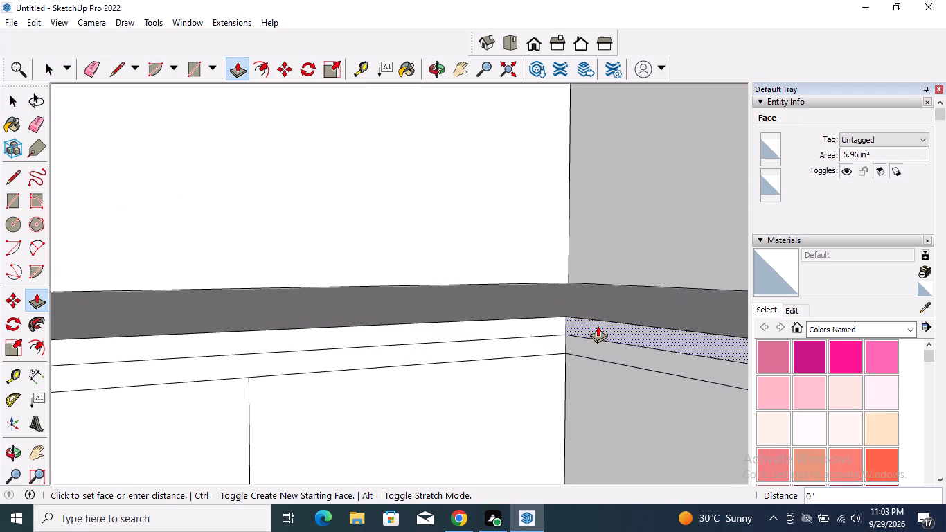
left_click(590, 326)
left_click(525, 324)
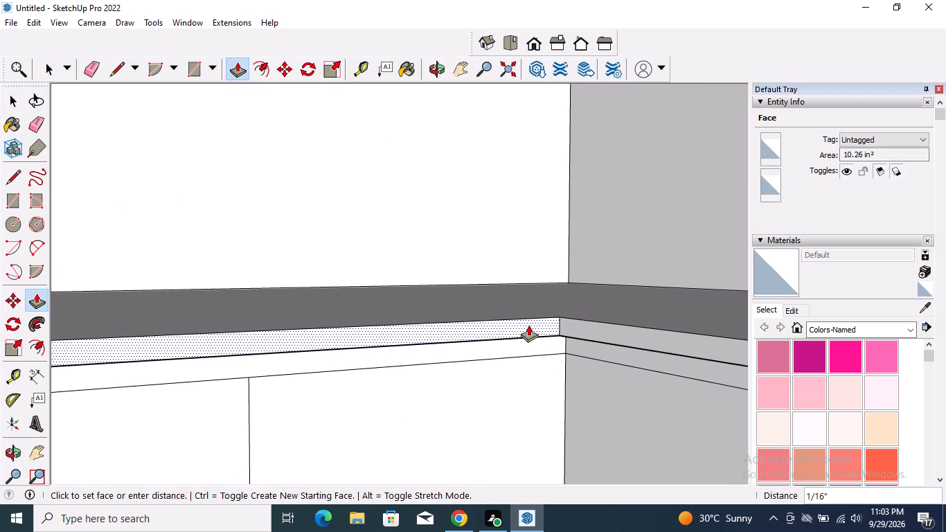
left_click(533, 327)
Push the left-hand counter's uppermost strip back in by about 1/8".
middle_click_drag(535, 332, 554, 167)
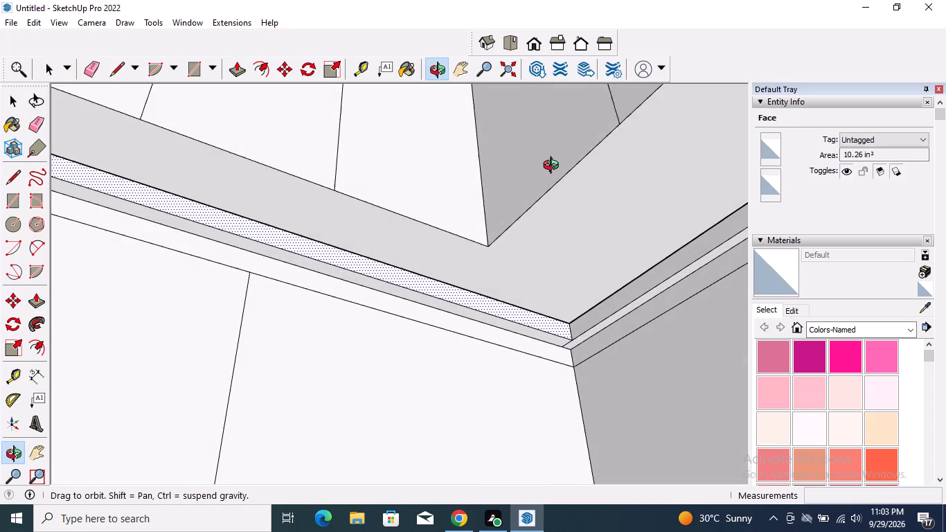
middle_click_drag(554, 167, 554, 165)
scroll(557, 323, "up", 9)
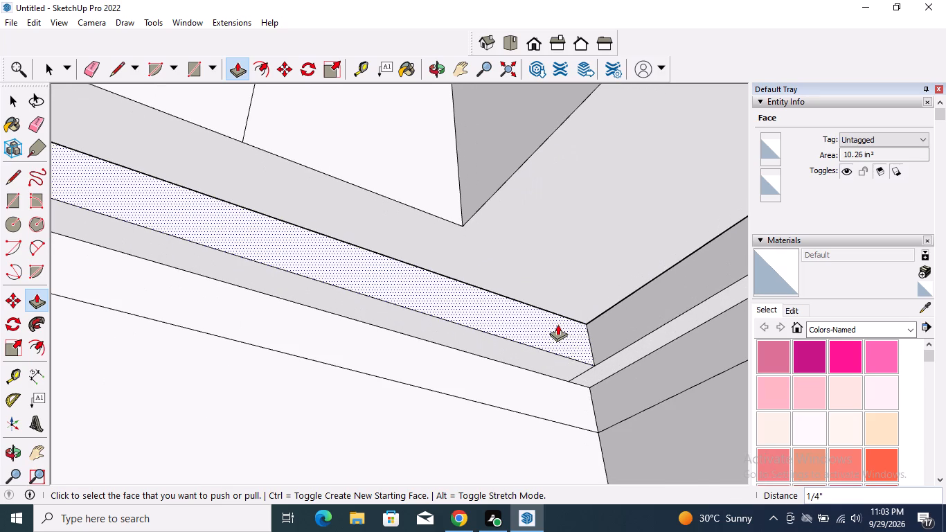
left_click(564, 336)
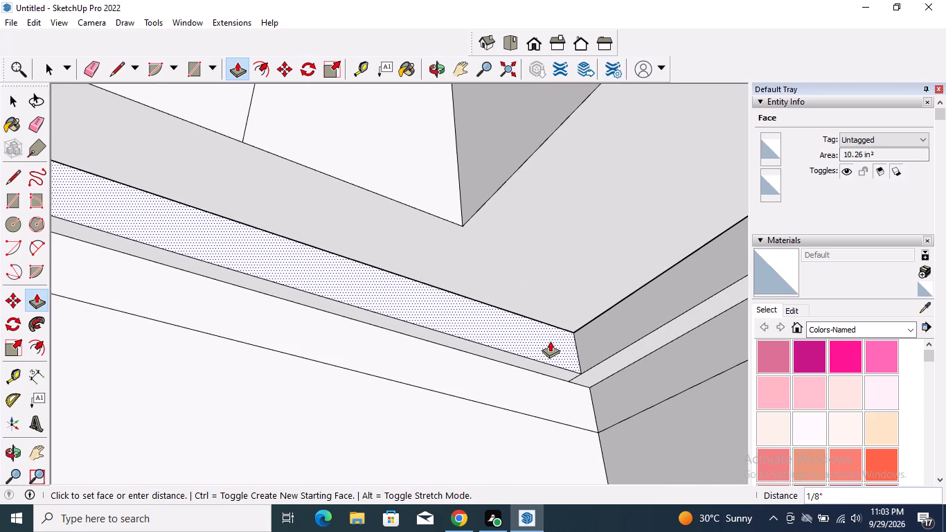
left_click(550, 341)
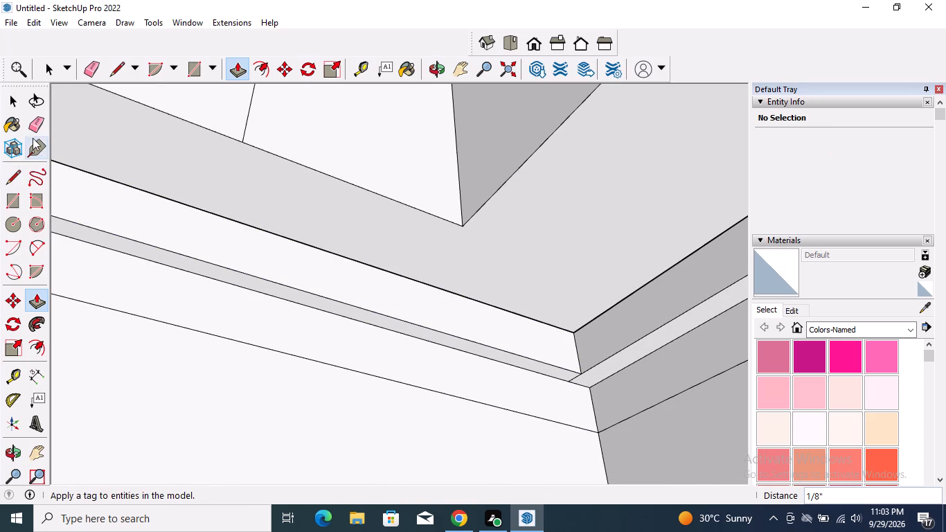
Erase the short stray edge at the inner corner on the underside of the counter's uppermost strip.
left_click(31, 132)
scroll(540, 381, "up", 3)
scroll(600, 355, "up", 4)
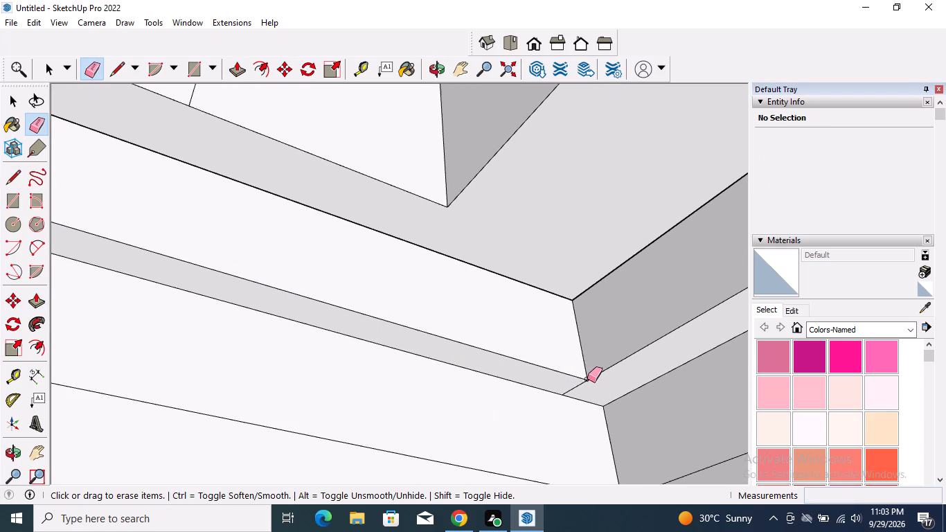
left_click(580, 384)
scroll(606, 384, "down", 8)
scroll(610, 375, "up", 4)
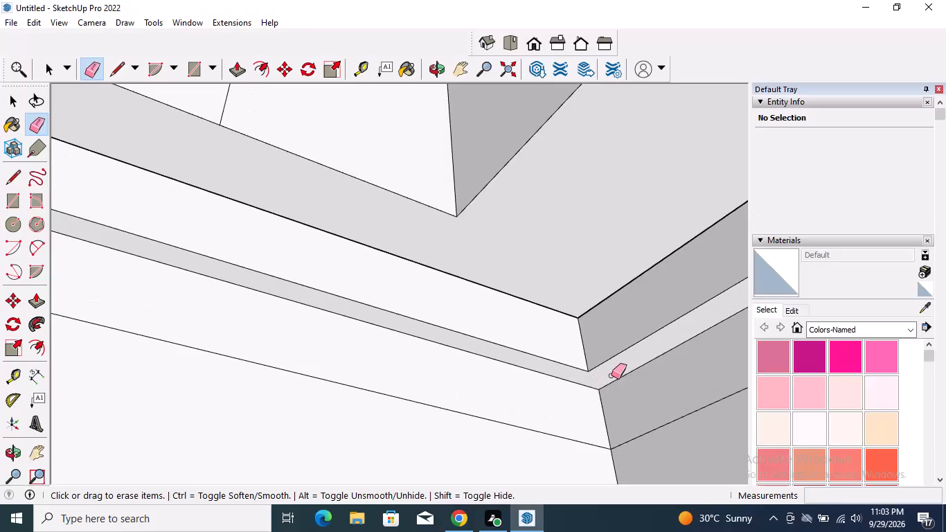
key("space")
Push the right-hand counter's uppermost strip back in by about 1/16".
scroll(620, 373, "up", 4)
middle_click_drag(620, 372, 585, 261)
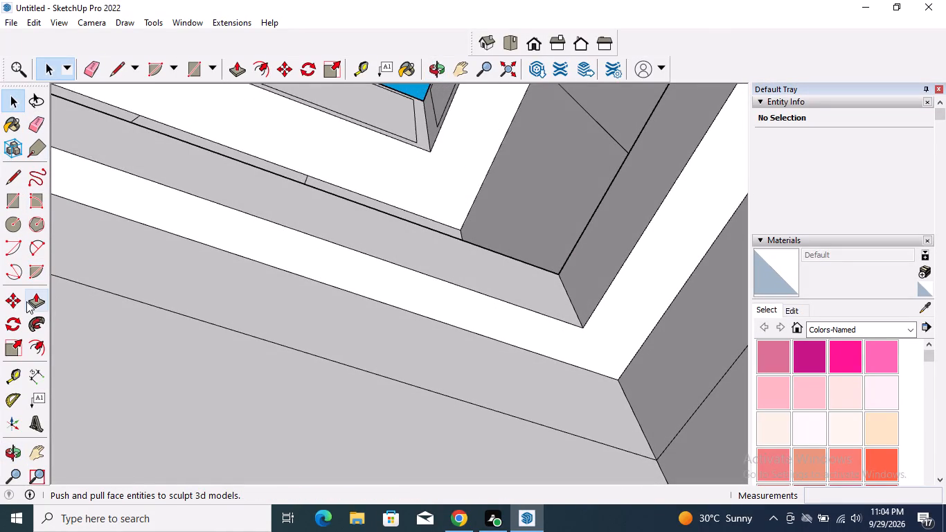
left_click(26, 301)
left_click(590, 263)
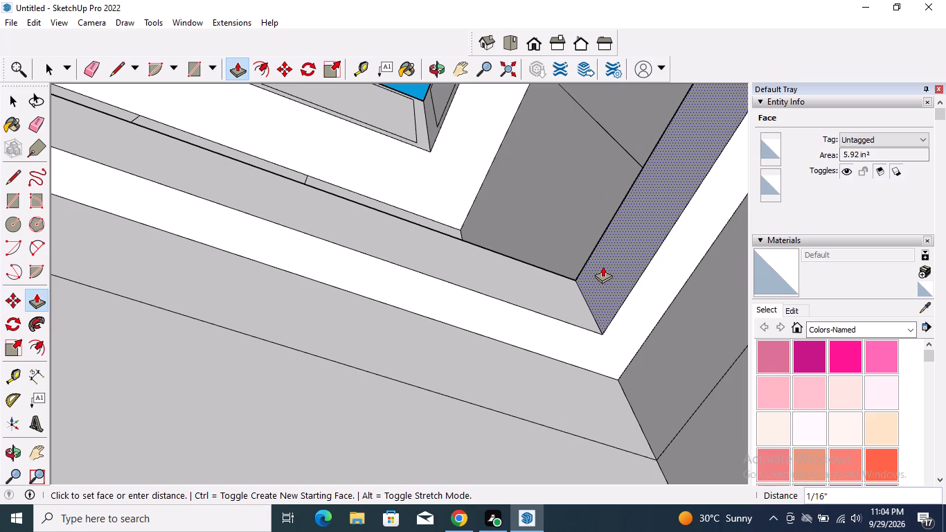
left_click(603, 266)
key("space")
Examine the counter's projecting top strip and the whole cabinet corner from below and from the front.
scroll(375, 269, "down", 4)
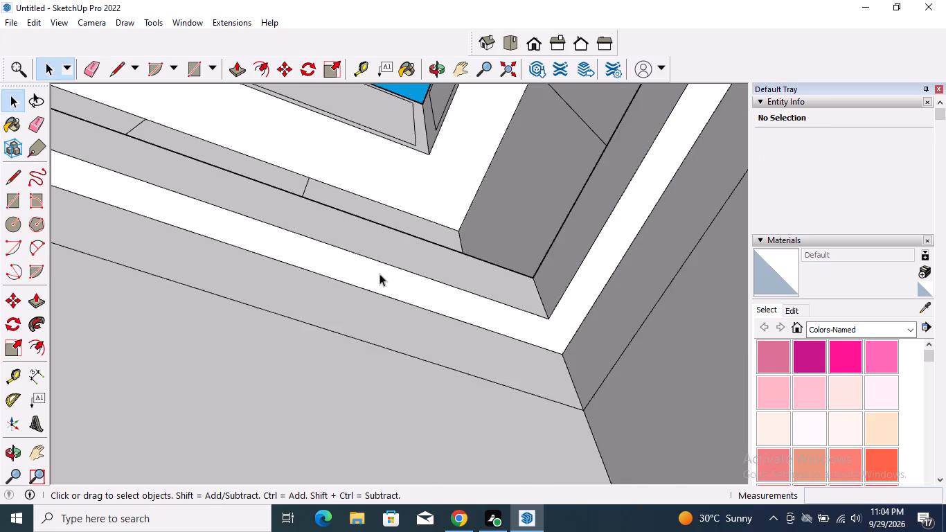
scroll(408, 303, "down", 18)
scroll(514, 370, "down", 1)
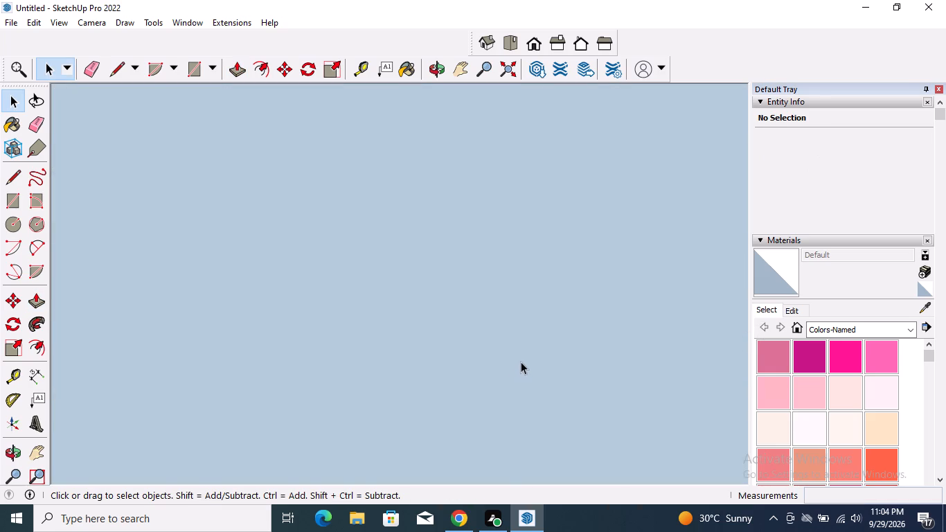
scroll(524, 294, "up", 20)
scroll(524, 294, "up", 4)
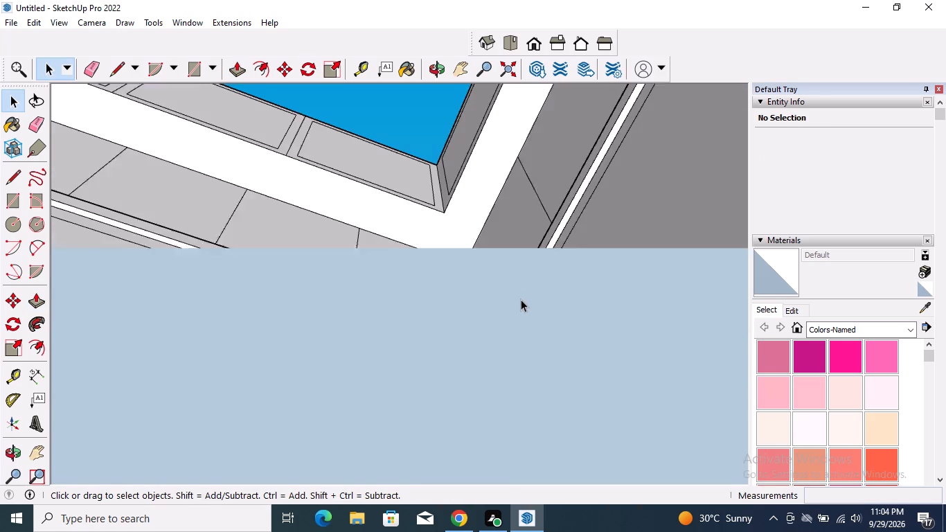
scroll(521, 299, "up", 2)
middle_click_drag(524, 319, 557, 435)
scroll(506, 278, "down", 5)
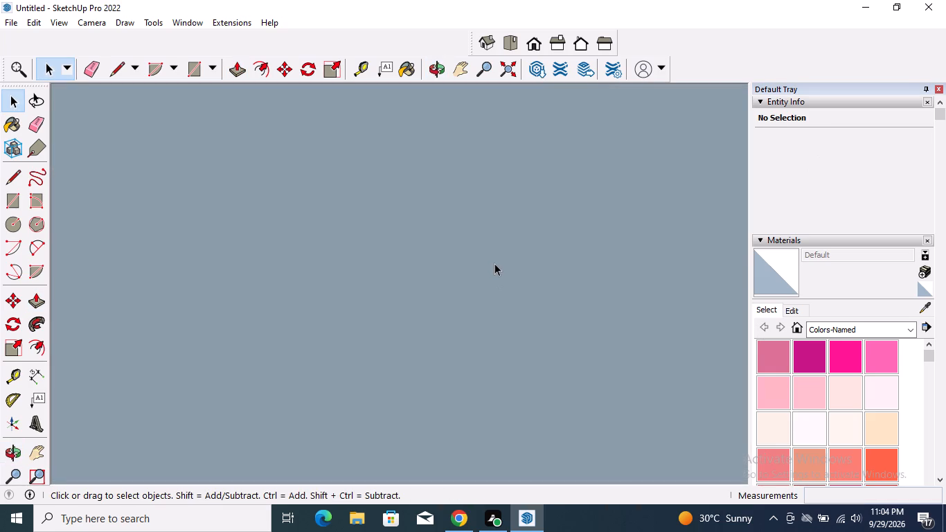
scroll(494, 263, "up", 20)
scroll(494, 263, "up", 6)
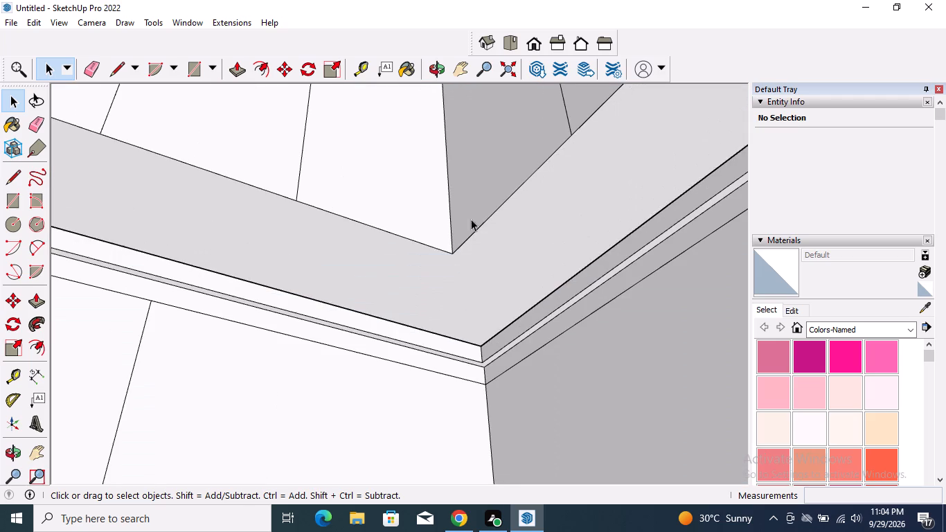
middle_click_drag(462, 197, 466, 367)
scroll(458, 262, "down", 10)
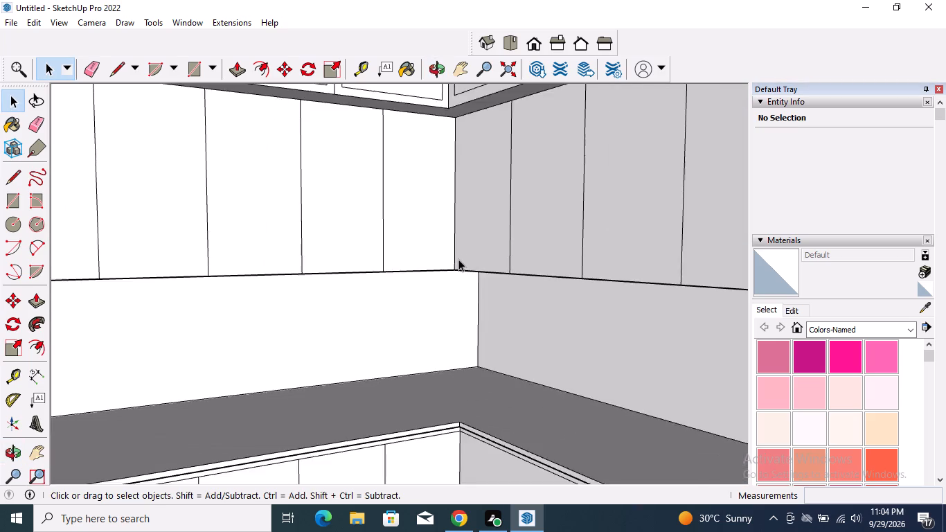
scroll(458, 259, "down", 5)
scroll(494, 380, "up", 4)
scroll(530, 313, "down", 3)
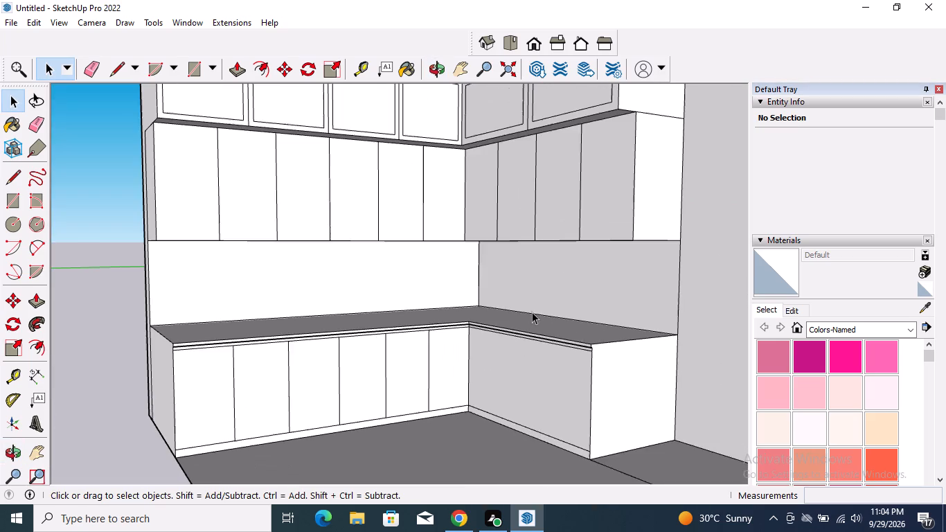
middle_click_drag(470, 380, 607, 374)
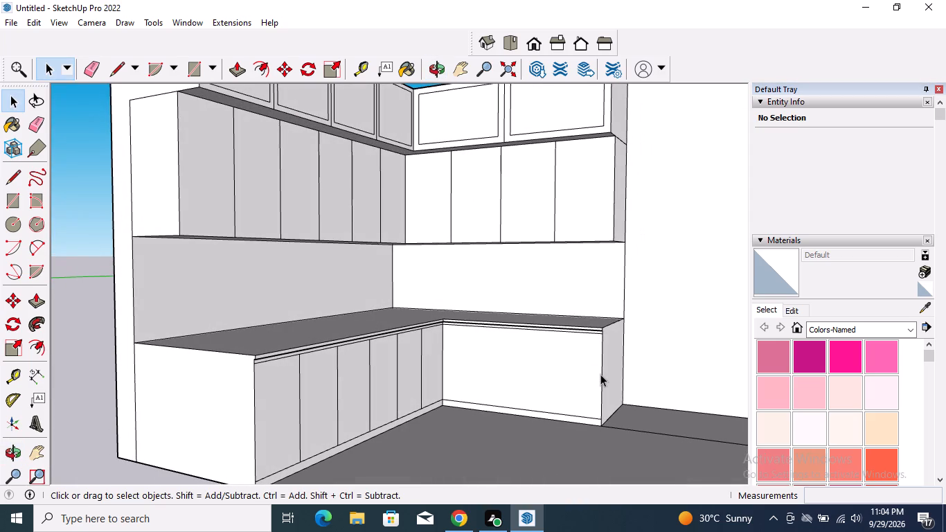
Divide the right-hand counter's front into three equal drawer panels by copying the base strip's upper edge up to the top strip, /3.
scroll(521, 391, "up", 6)
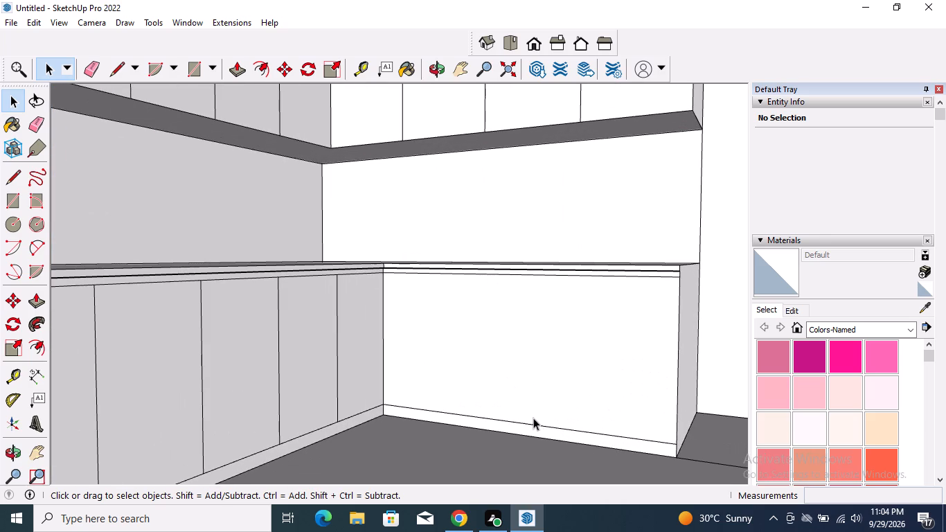
left_click(535, 423)
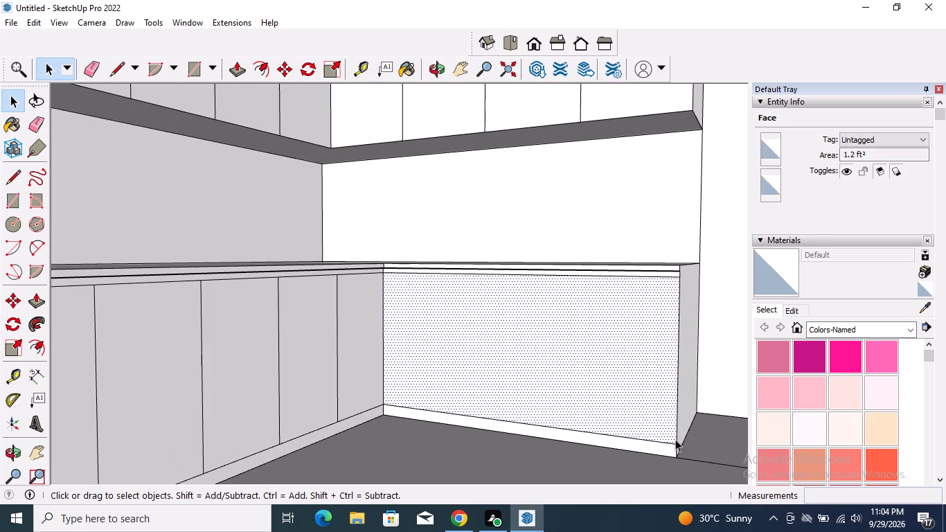
scroll(557, 387, "down", 8)
left_click(124, 369)
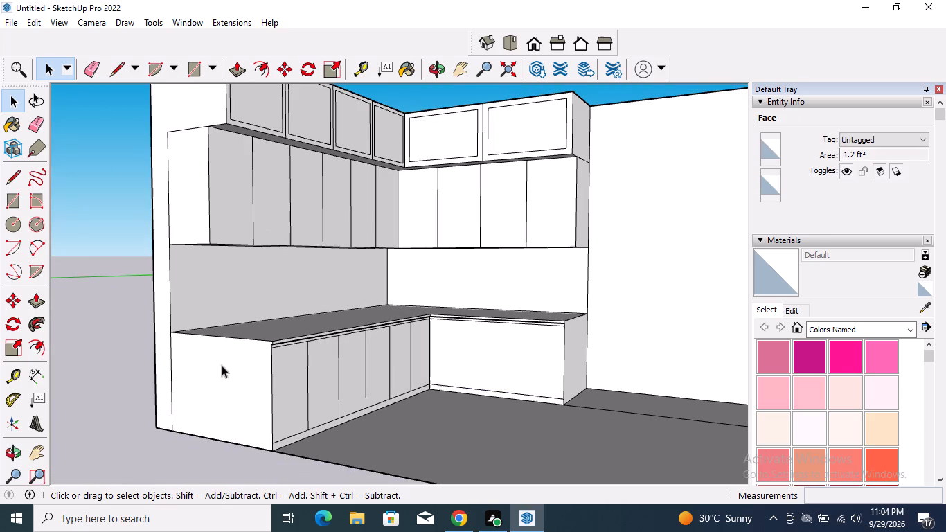
scroll(557, 373, "up", 12)
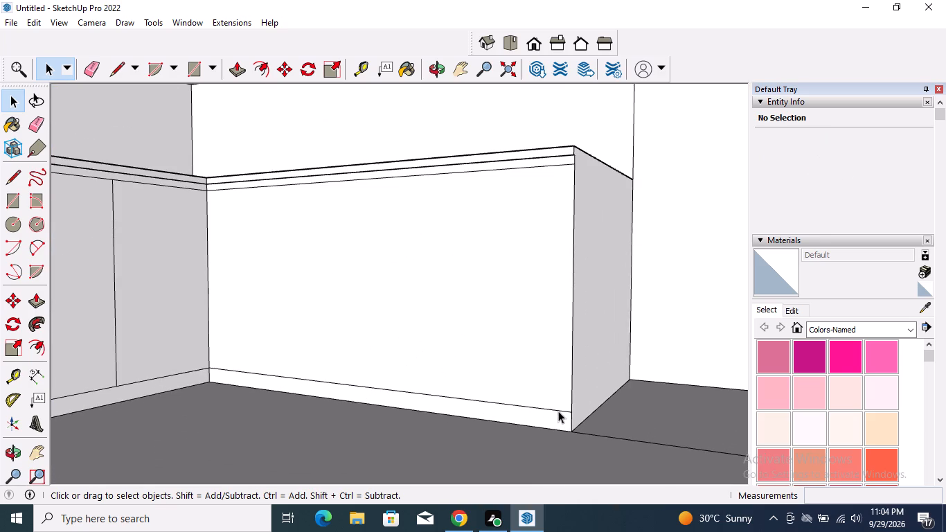
left_click(558, 410)
key("m")
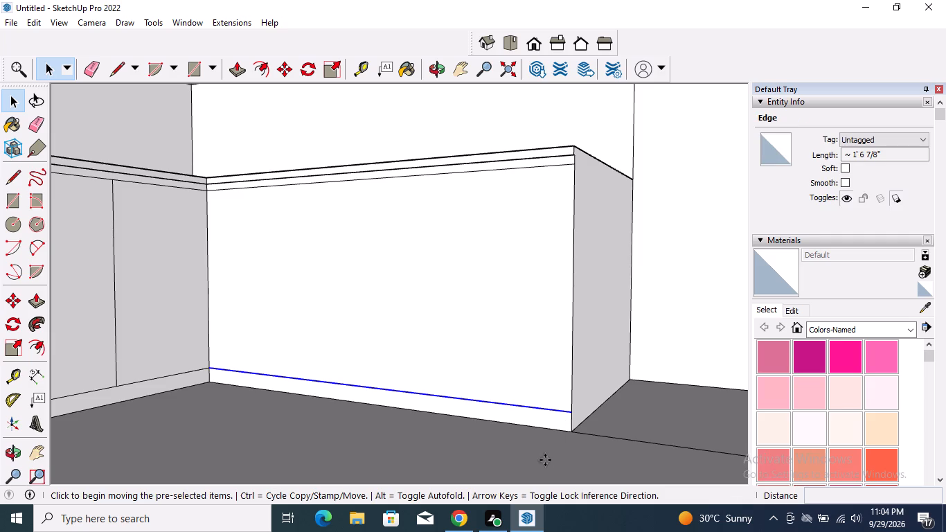
left_click(572, 411)
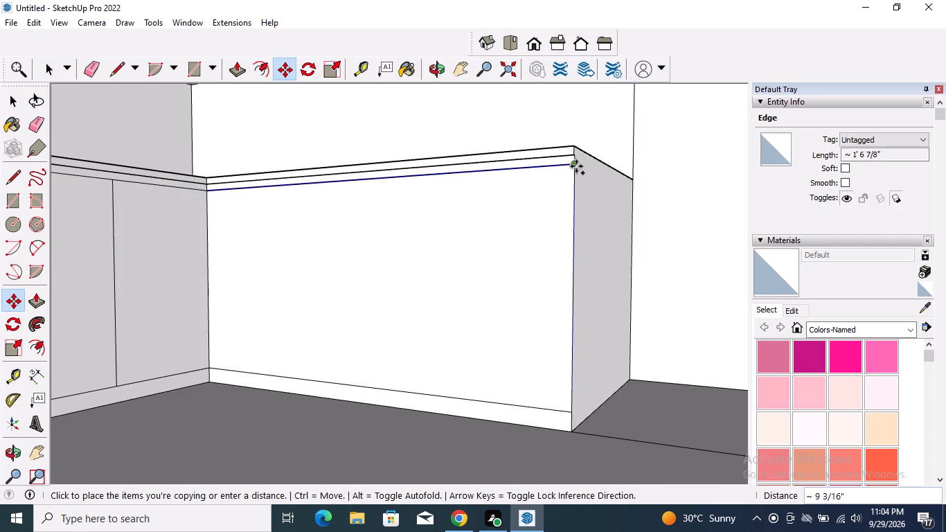
left_click(575, 166)
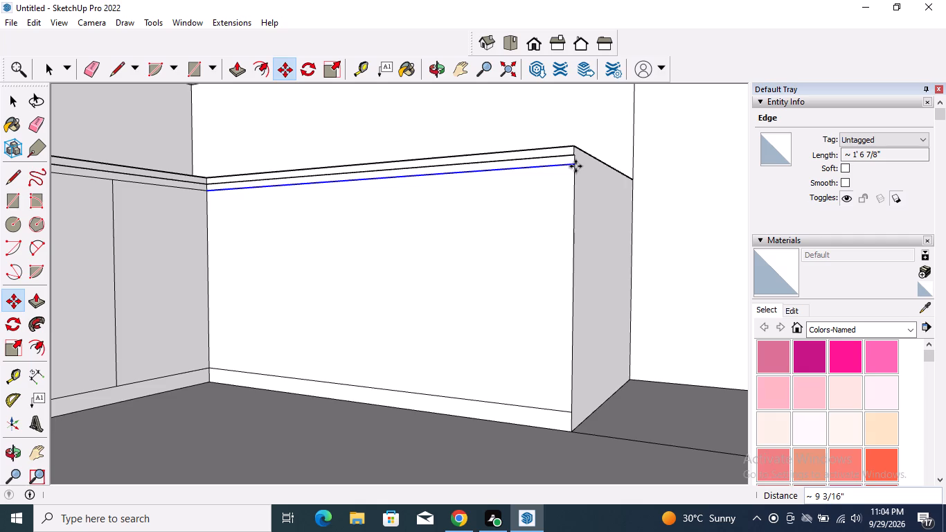
key("shift+slash")
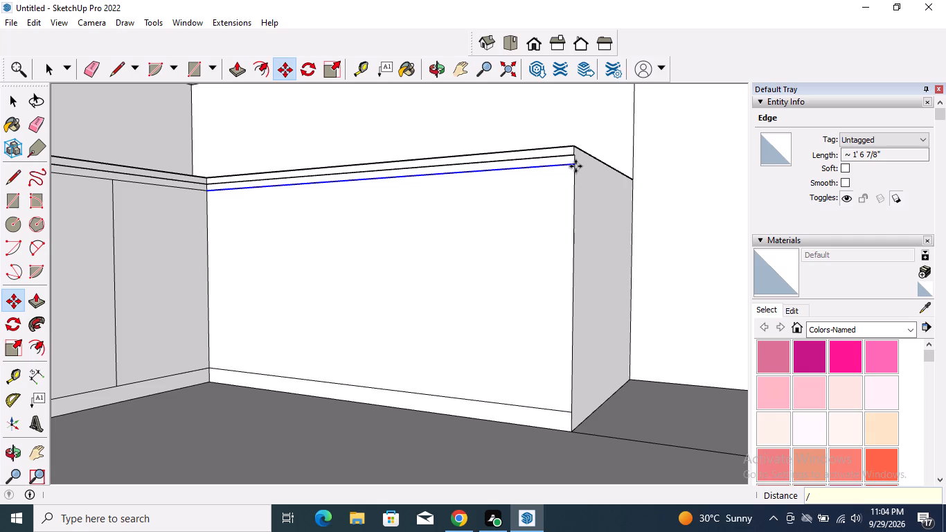
key("3")
key("Return")
key("space")
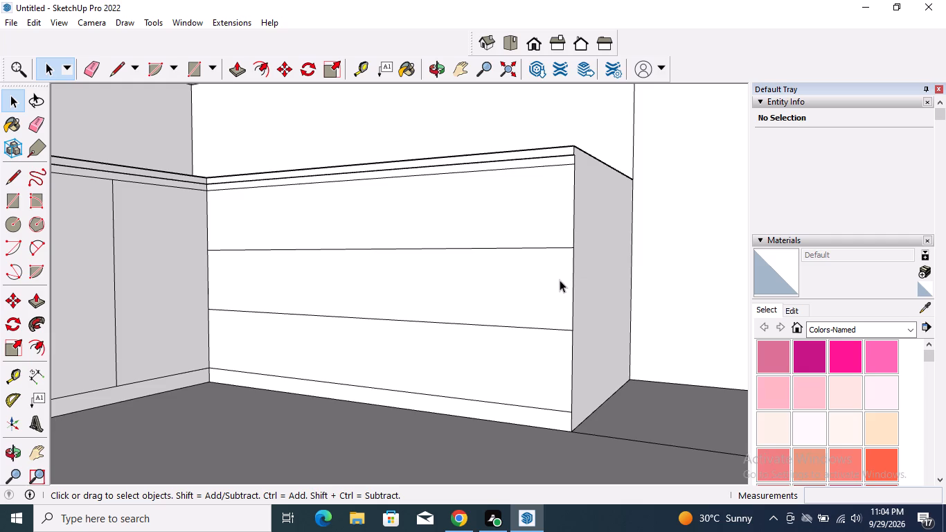
Examine the drawer divisions on the right-hand counter and the surrounding cabinet corner from above and farther back.
scroll(527, 282, "down", 6)
middle_click_drag(401, 267, 402, 274)
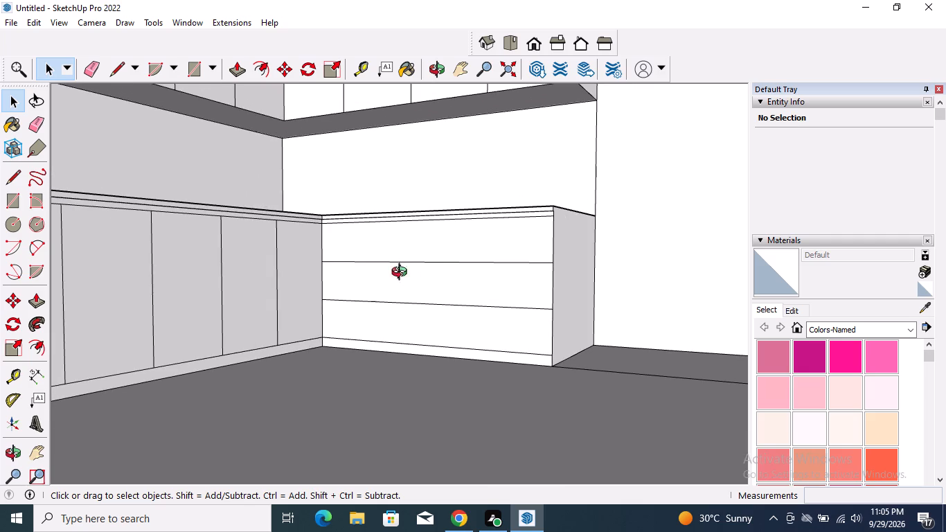
middle_click_drag(402, 274, 416, 317)
scroll(416, 317, "down", 1)
scroll(426, 304, "up", 4)
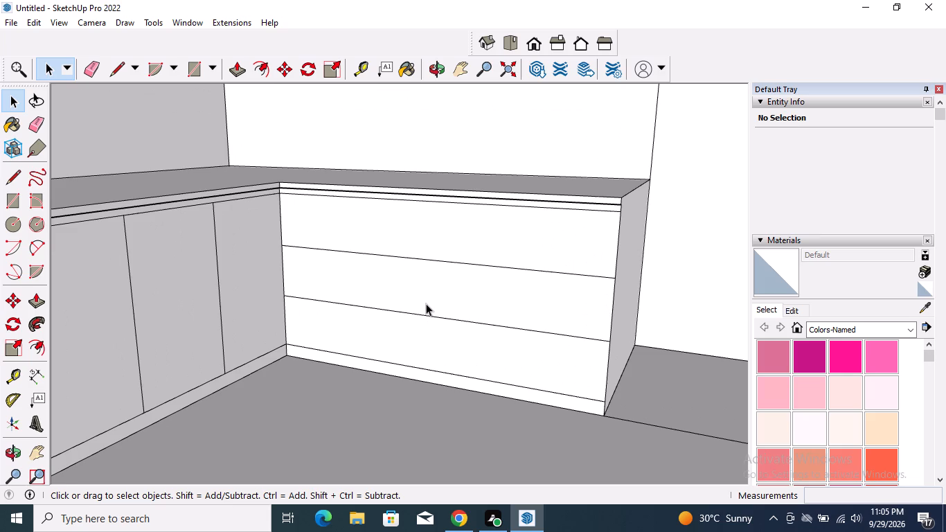
scroll(426, 303, "down", 8)
scroll(452, 360, "down", 3)
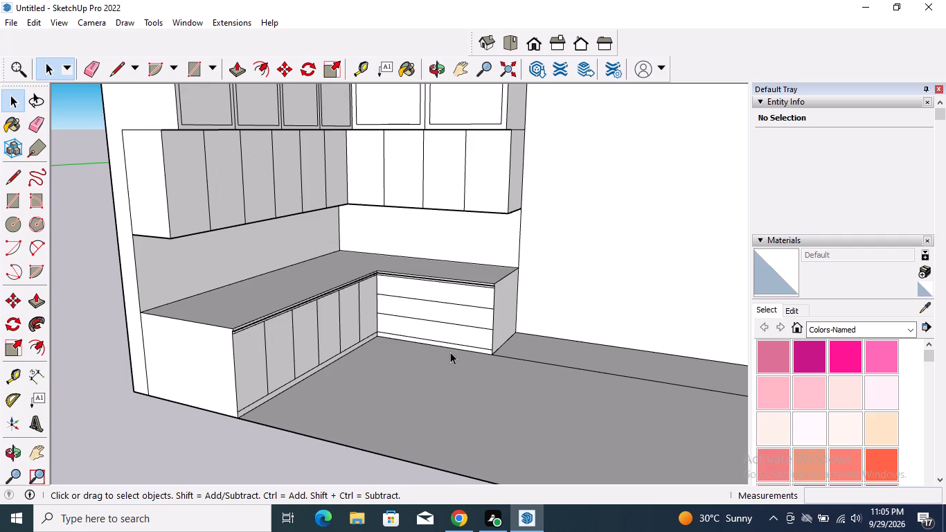
scroll(447, 350, "down", 4)
Draw a rectangle about 11 1/2" by 6 1/2" on the left-hand counter's top surface for a sink opening.
middle_click_drag(431, 373, 278, 366)
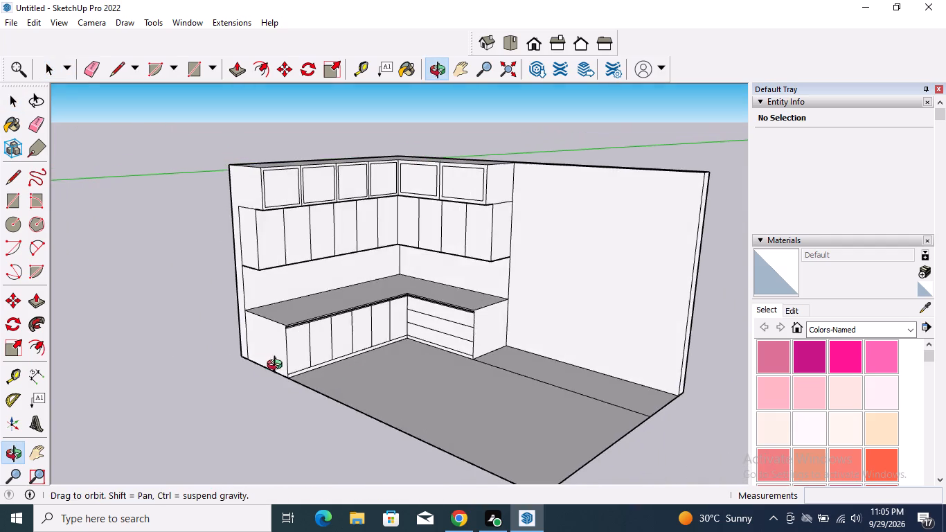
middle_click_drag(278, 366, 268, 361)
scroll(338, 256, "up", 8)
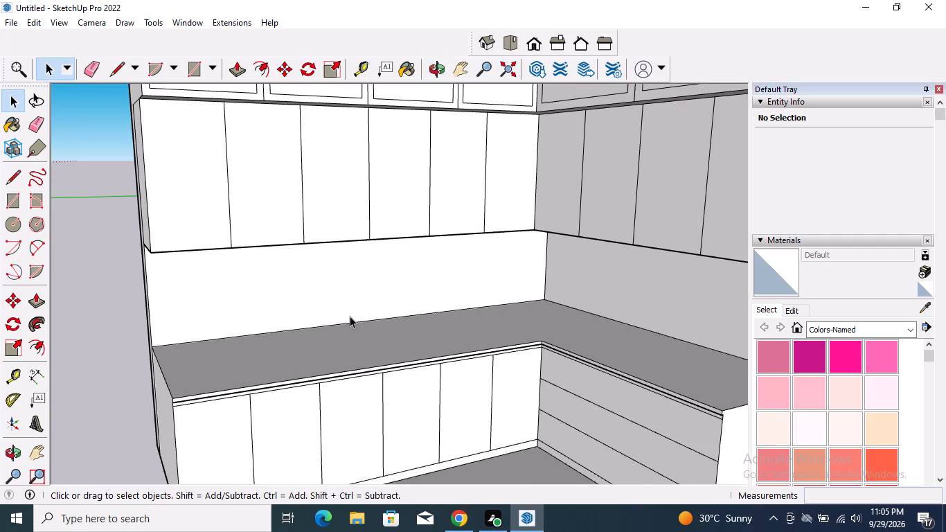
middle_click_drag(350, 321, 349, 345)
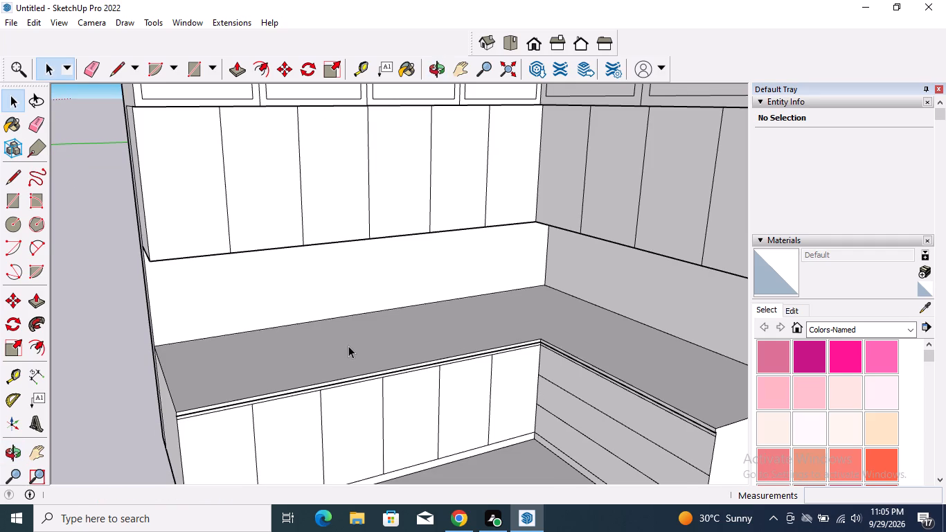
middle_click_drag(348, 346, 342, 344)
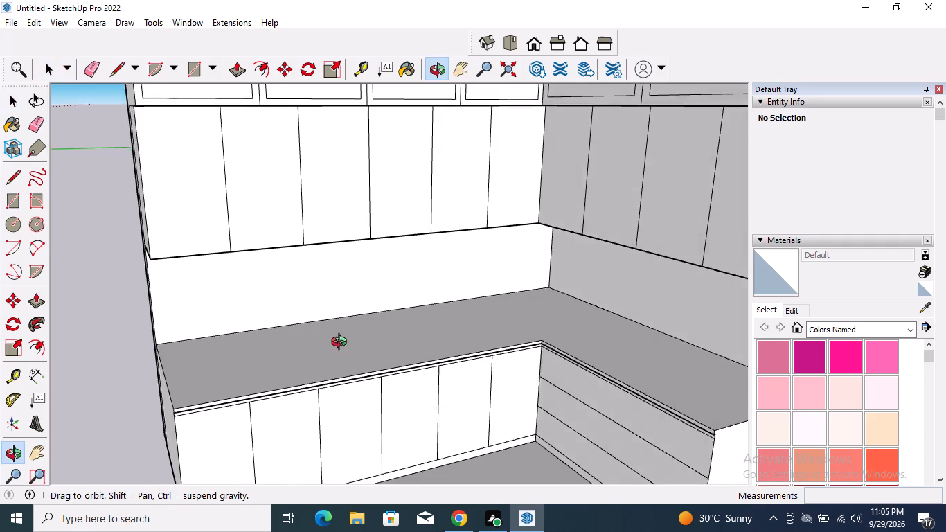
middle_click_drag(342, 344, 314, 340)
scroll(314, 340, "up", 7)
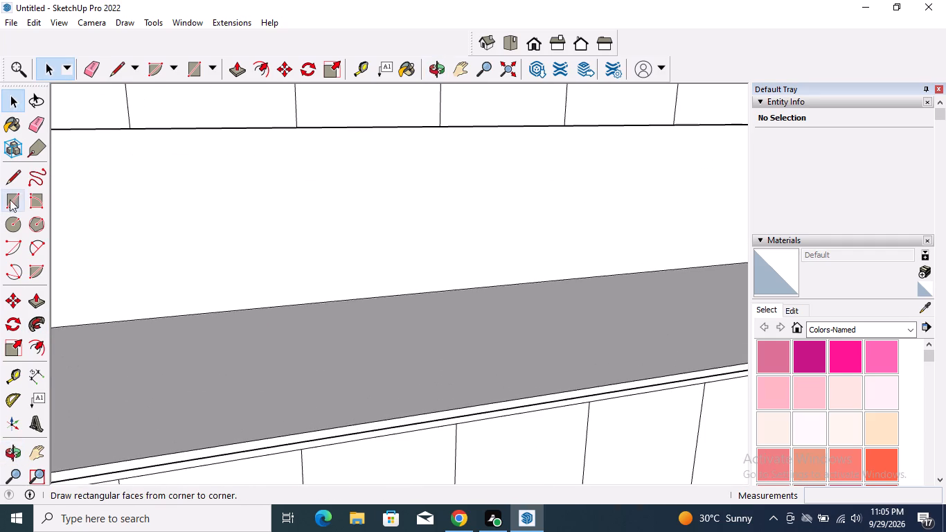
left_click(15, 190)
scroll(313, 344, "down", 3)
middle_click_drag(312, 348, 312, 352)
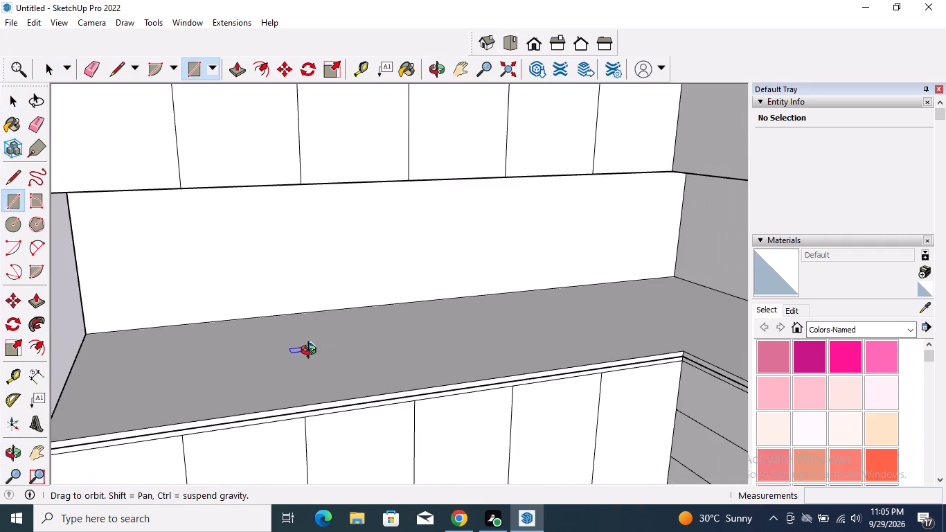
middle_click_drag(312, 352, 312, 411)
left_click(312, 344)
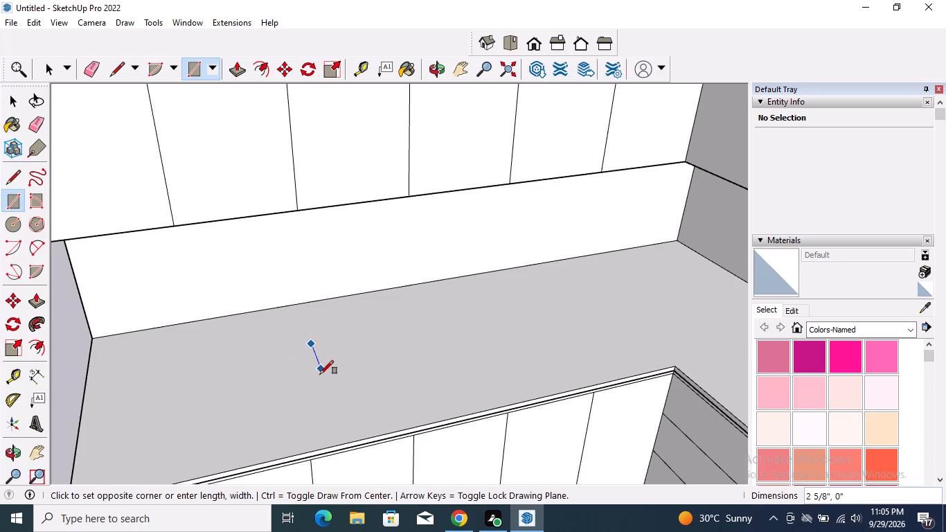
left_click(530, 369)
key("space")
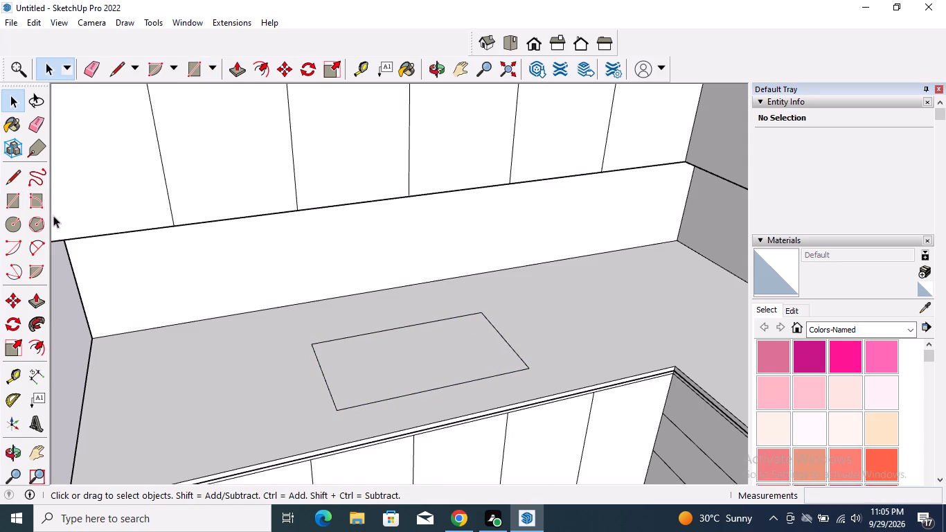
Push the rectangle on the left-hand counter down about 3 5/16" to form a sink basin.
left_click(35, 305)
scroll(457, 348, "up", 3)
left_click(392, 346)
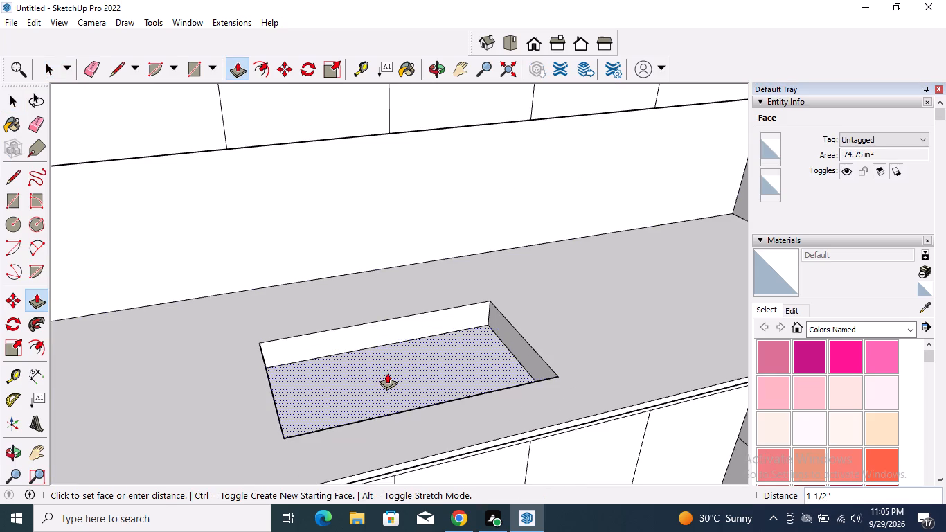
scroll(379, 390, "up", 9)
left_click(388, 423)
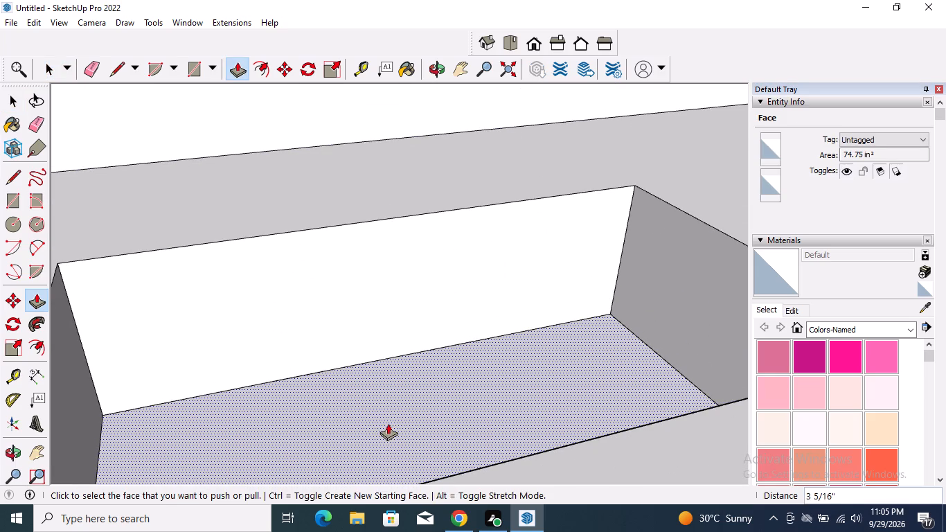
key("space")
Draw a rectangle about 10 11/16" by 7 1/16" on the right-hand counter's top, above the drawer panels.
scroll(426, 328, "down", 9)
middle_click_drag(452, 421, 493, 326)
scroll(244, 290, "down", 10)
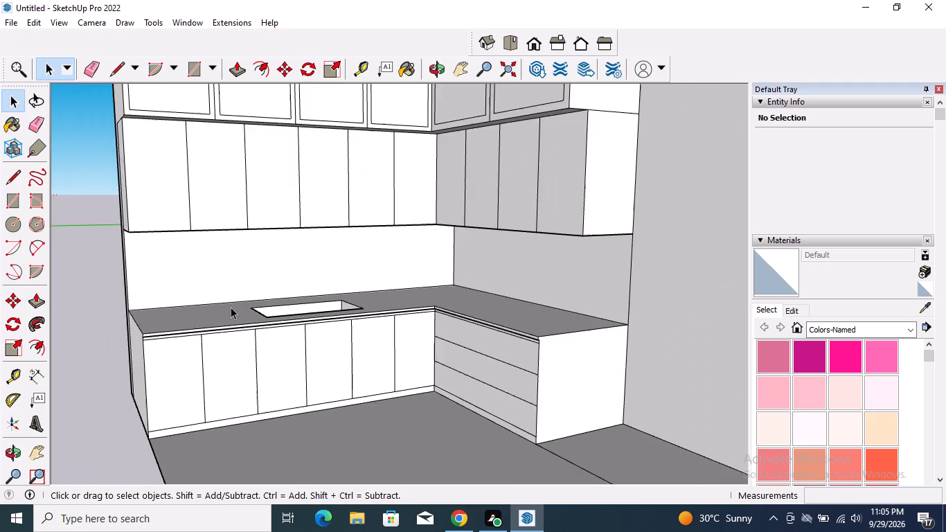
scroll(230, 308, "down", 3)
middle_click_drag(250, 330, 405, 353)
scroll(420, 294, "up", 1)
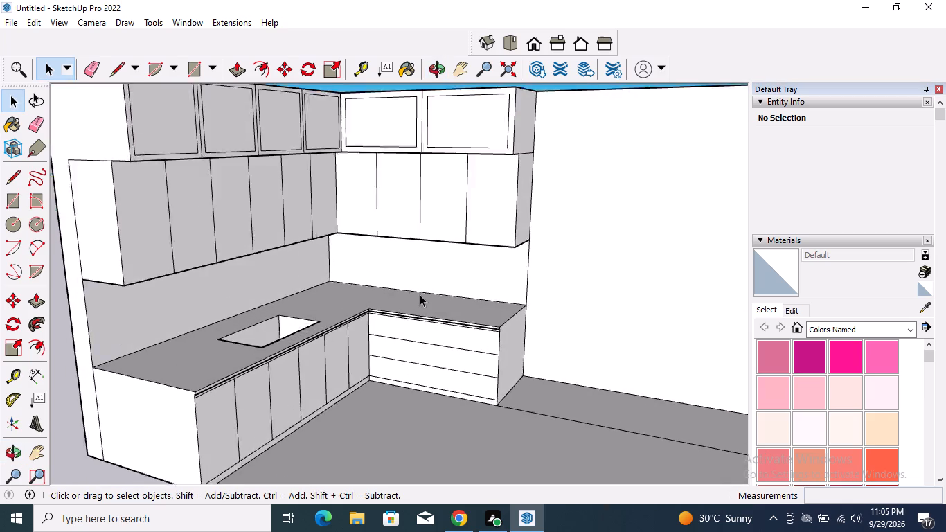
scroll(420, 294, "up", 6)
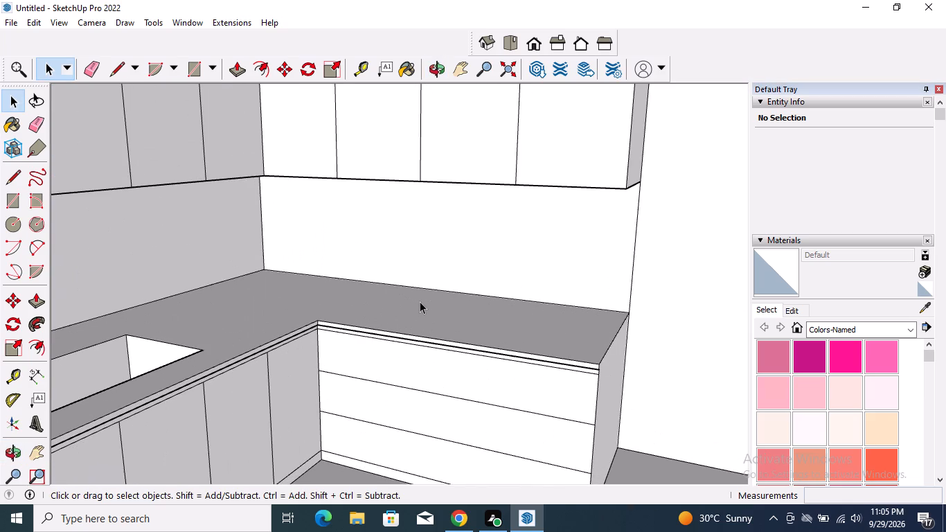
middle_click_drag(419, 319, 422, 324)
middle_click_drag(422, 324, 460, 377)
scroll(410, 313, "up", 2)
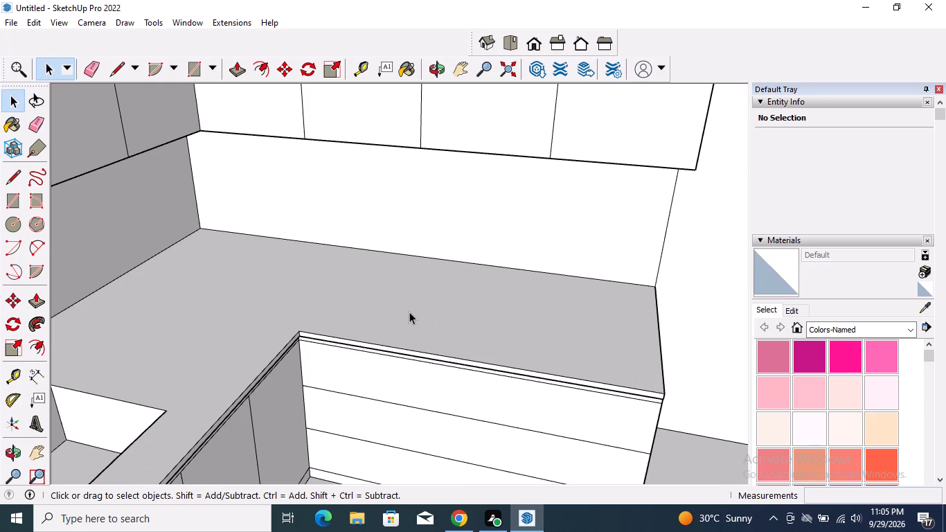
left_click(19, 206)
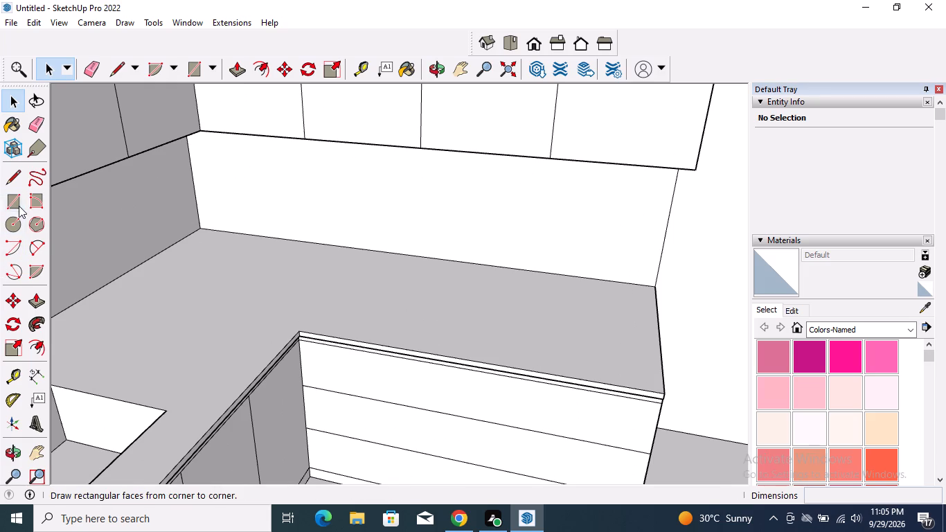
middle_click_drag(278, 334, 346, 371)
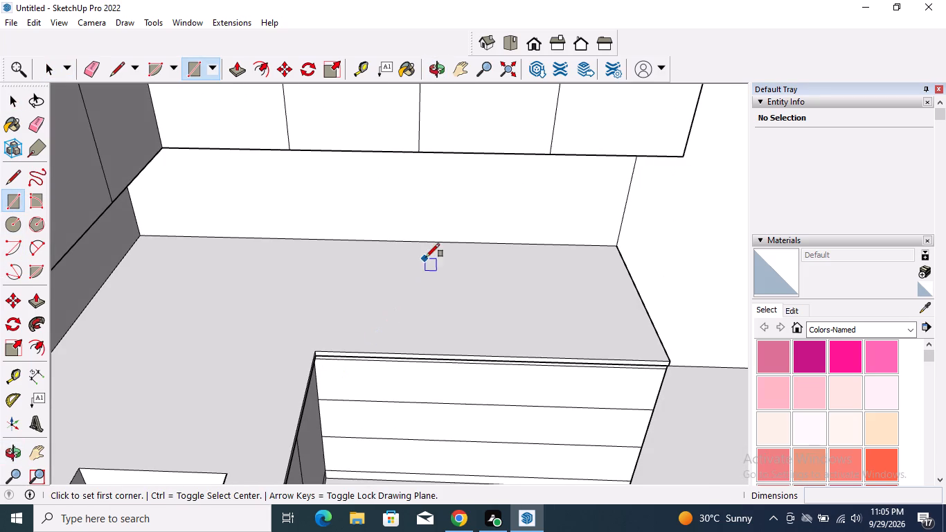
left_click(382, 265)
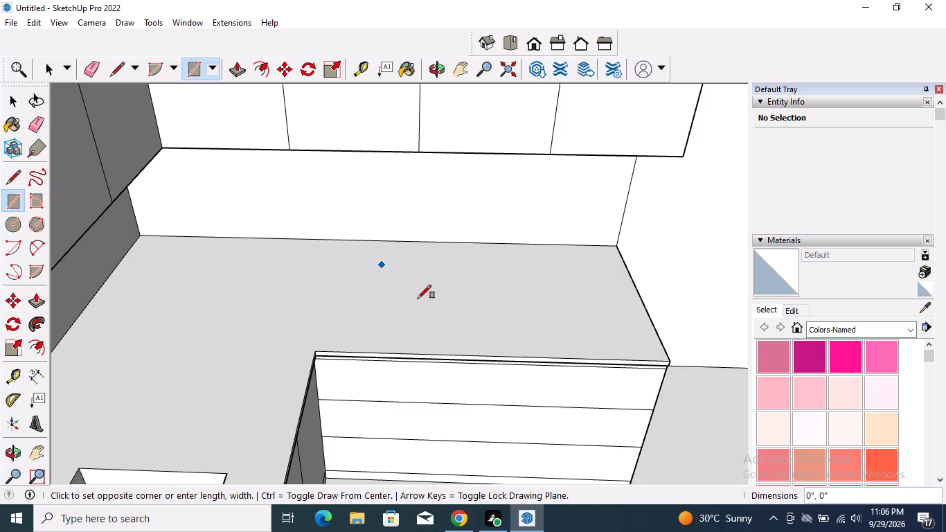
left_click(566, 338)
key("space")
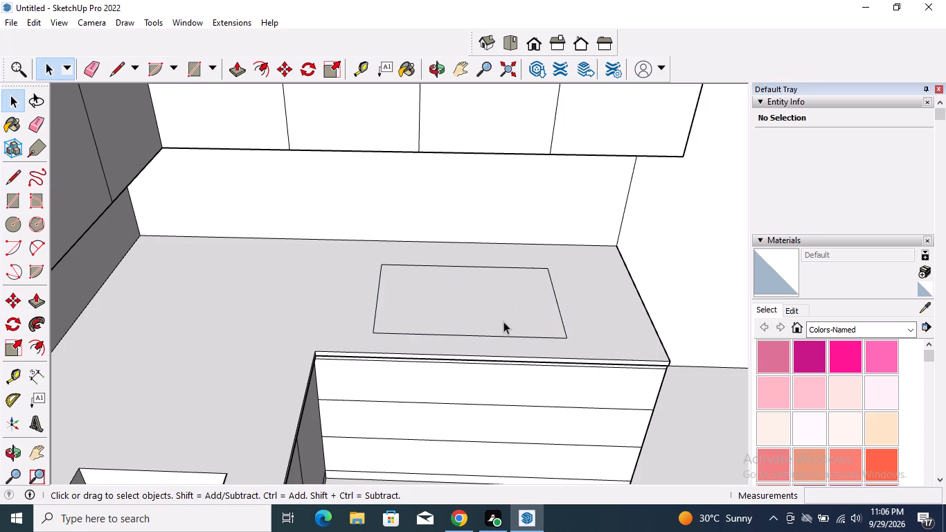
Copy the rectangle on the right-hand counter about 5' 5" along the red axis, into open space beyond the end wall.
double_click(503, 320)
key("m")
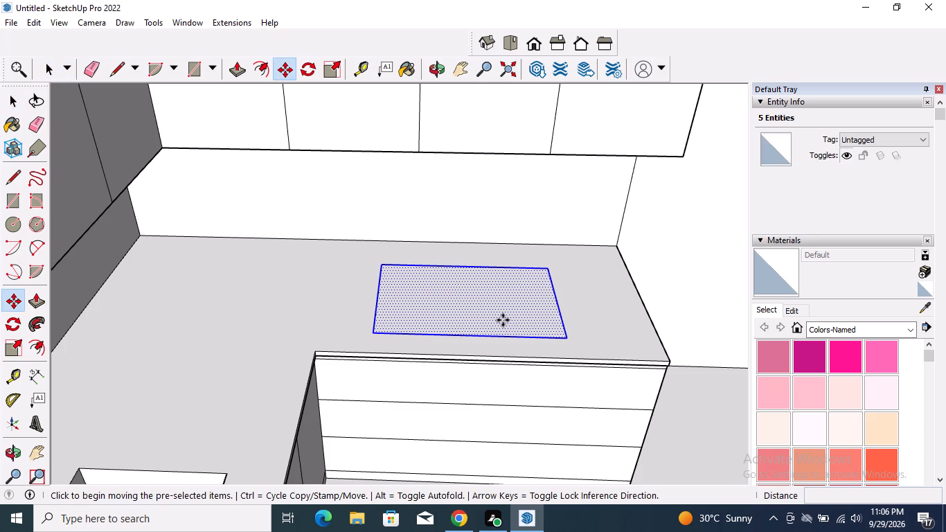
left_click(503, 319)
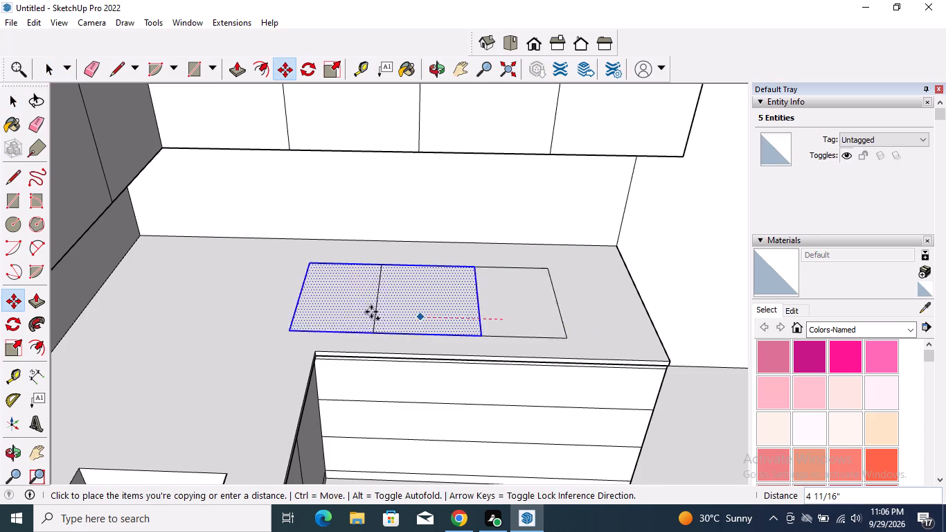
scroll(358, 315, "down", 16)
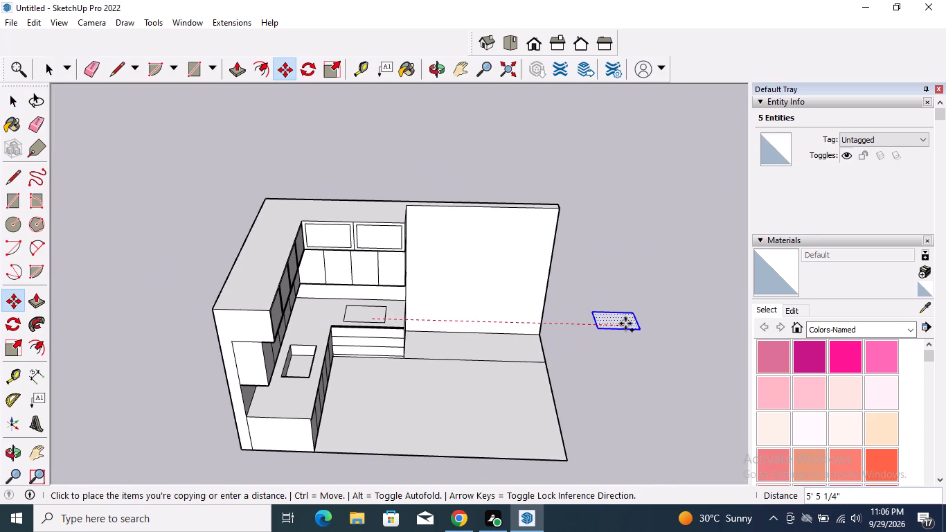
left_click(626, 323)
key("space")
Pull the copied rectangle up about 3/8" to form a thin slab.
scroll(660, 326, "up", 8)
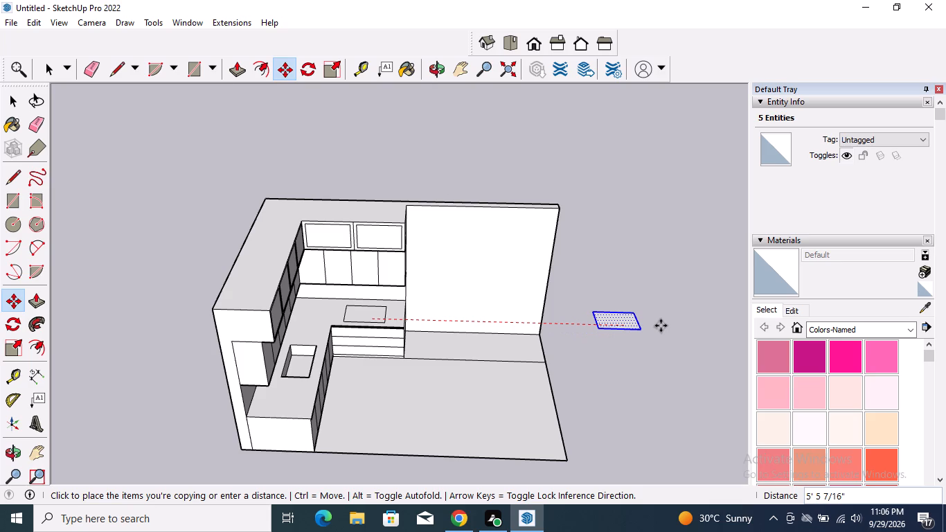
scroll(661, 326, "up", 2)
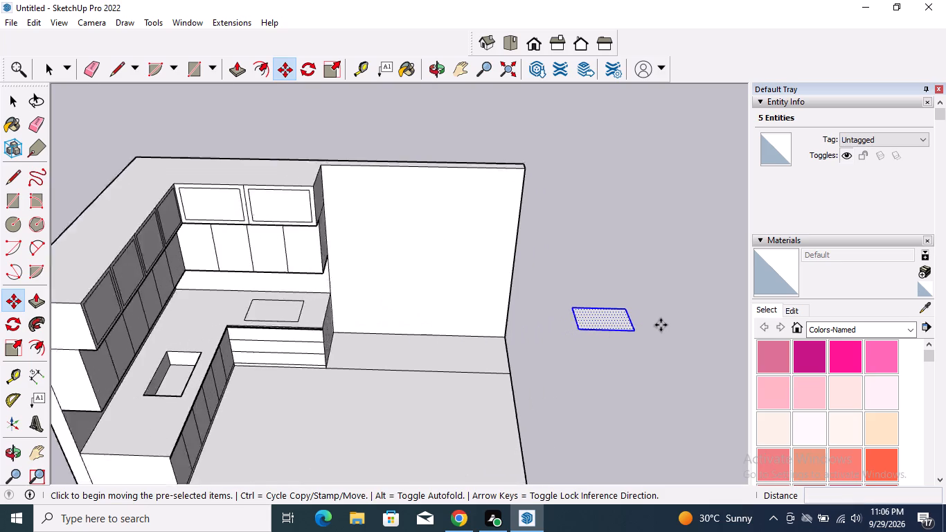
scroll(661, 325, "up", 2)
key("space")
scroll(634, 319, "up", 4)
left_click(636, 314)
middle_click_drag(538, 305, 530, 346)
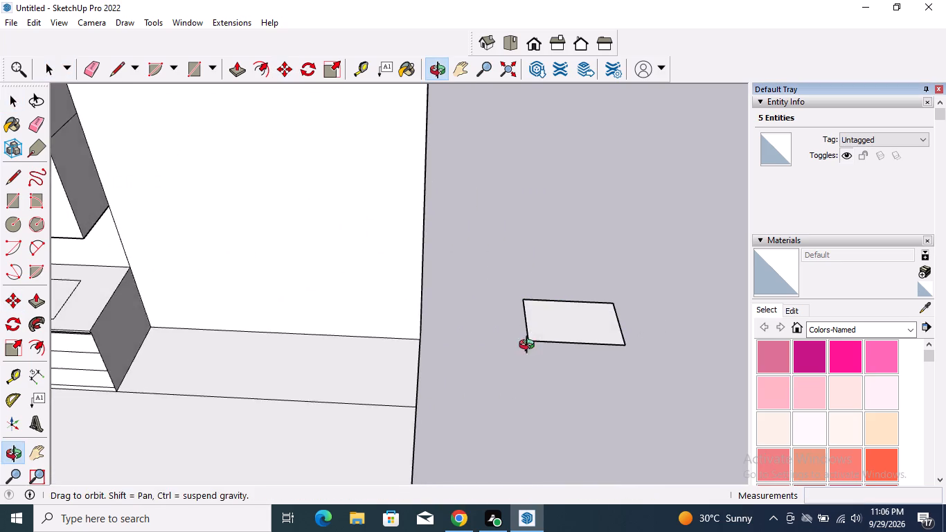
middle_click_drag(530, 346, 523, 372)
scroll(591, 329, "up", 10)
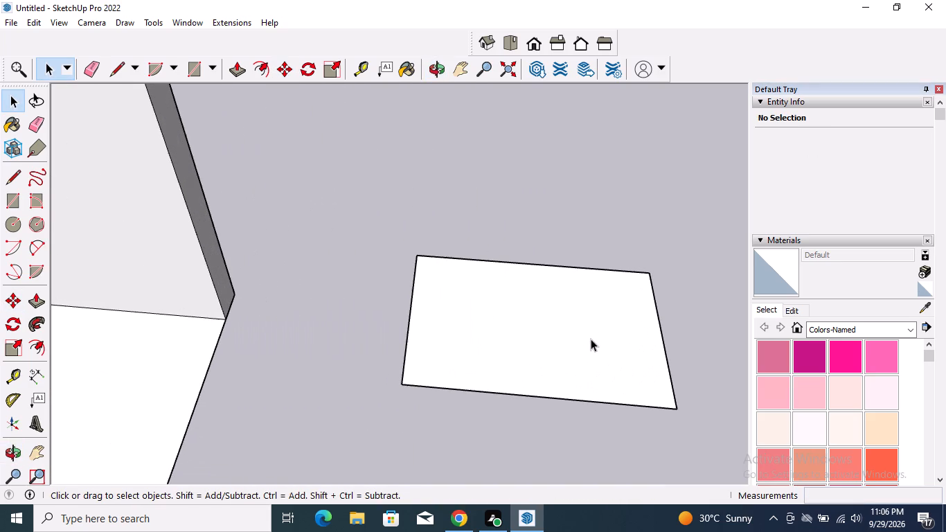
left_click(28, 301)
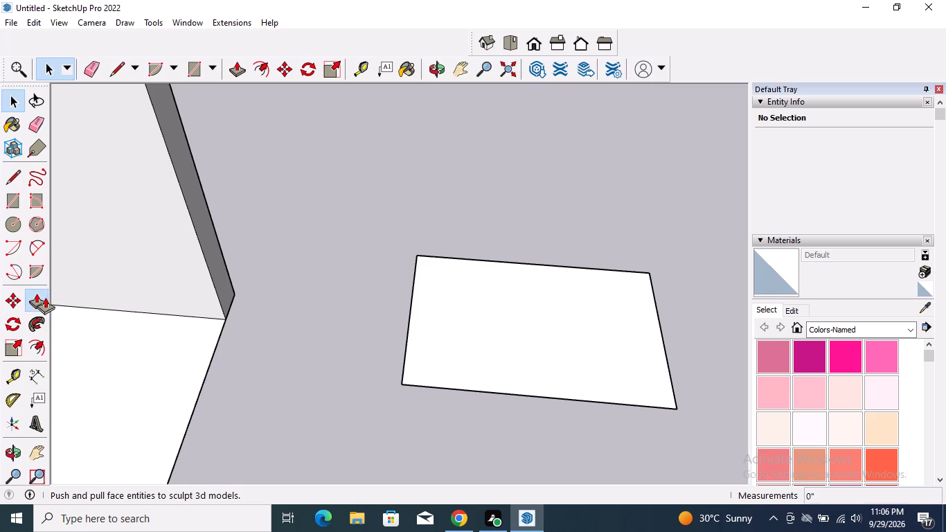
left_click(452, 330)
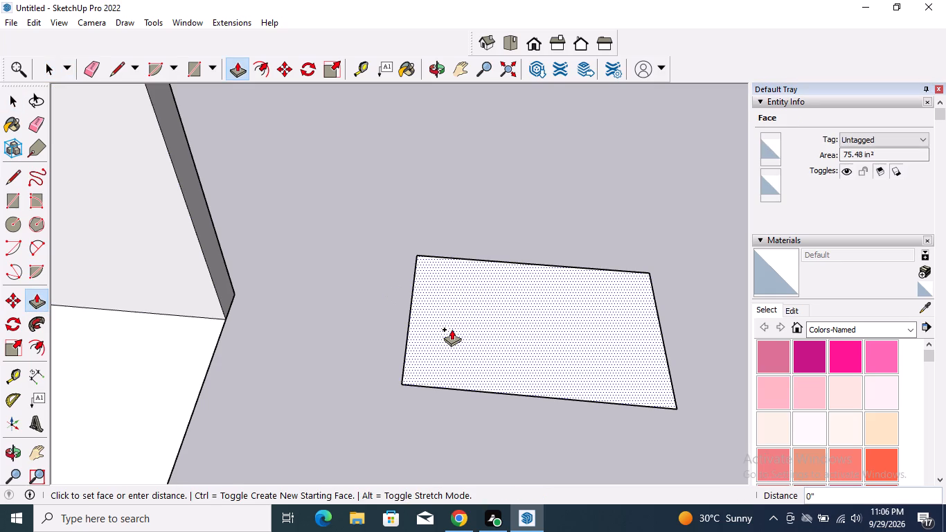
left_click(453, 324)
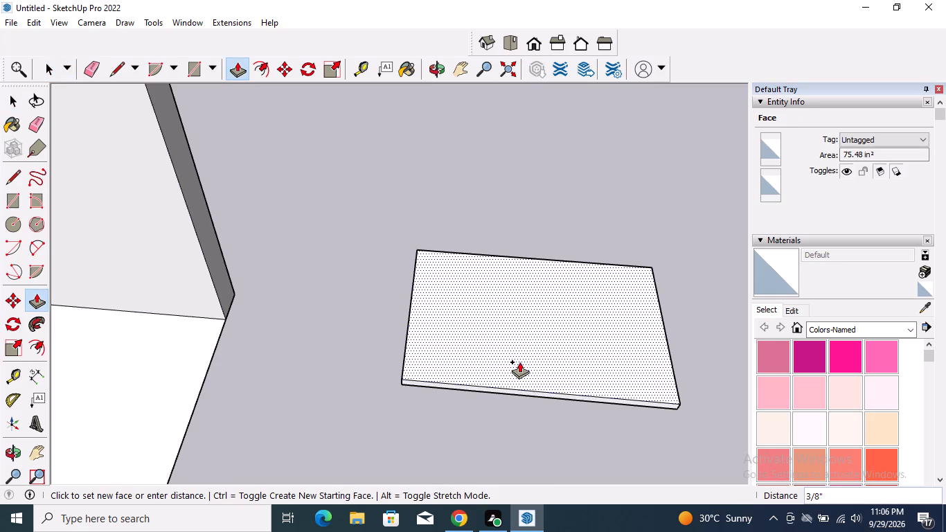
left_click(479, 391)
key("space")
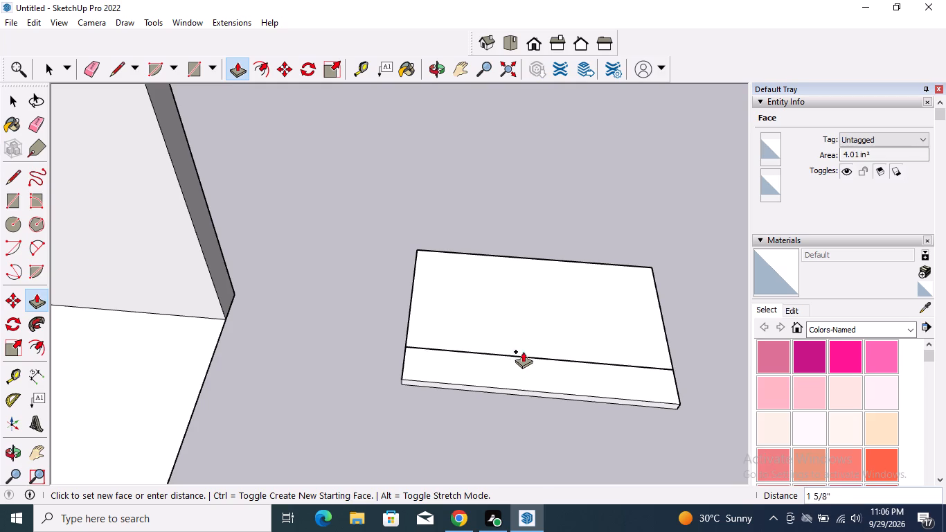
key("space")
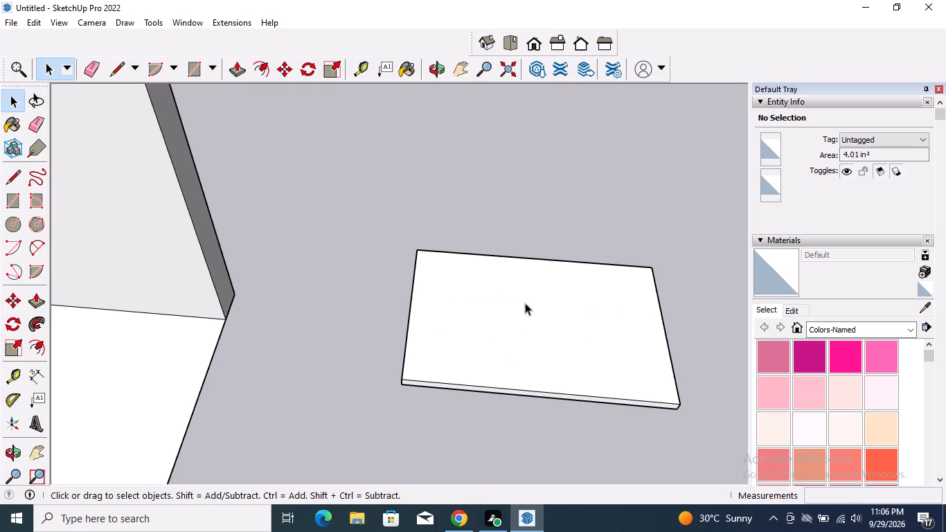
Draw four burner circles with radii of about 7/8" to 1", one near each corner of the slab's top face.
middle_click(525, 303)
scroll(184, 245, "down", 3)
middle_click(168, 276)
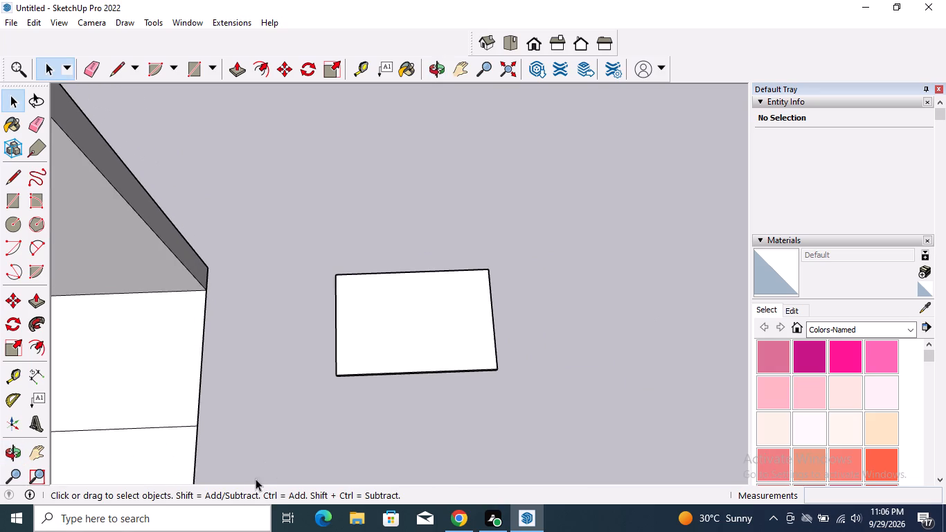
scroll(405, 297, "up", 4)
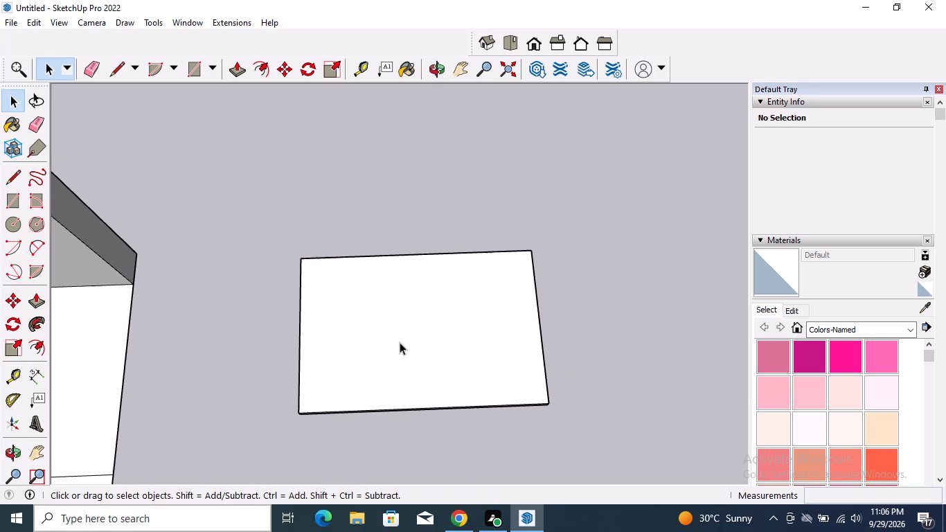
left_click(12, 217)
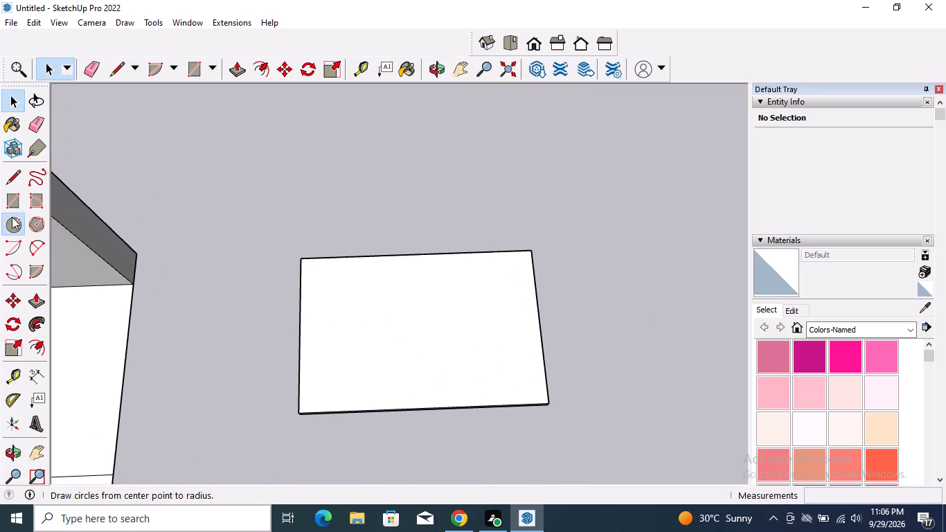
left_click(340, 289)
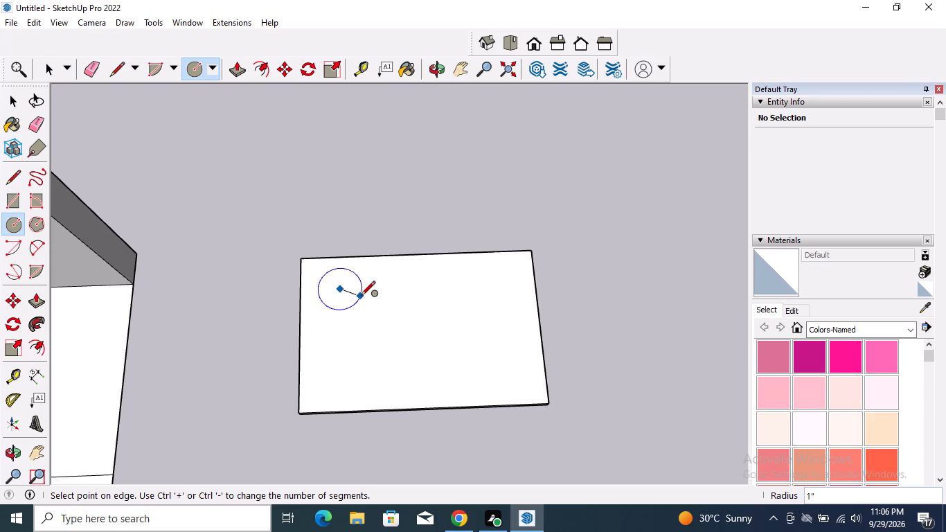
left_click(361, 296)
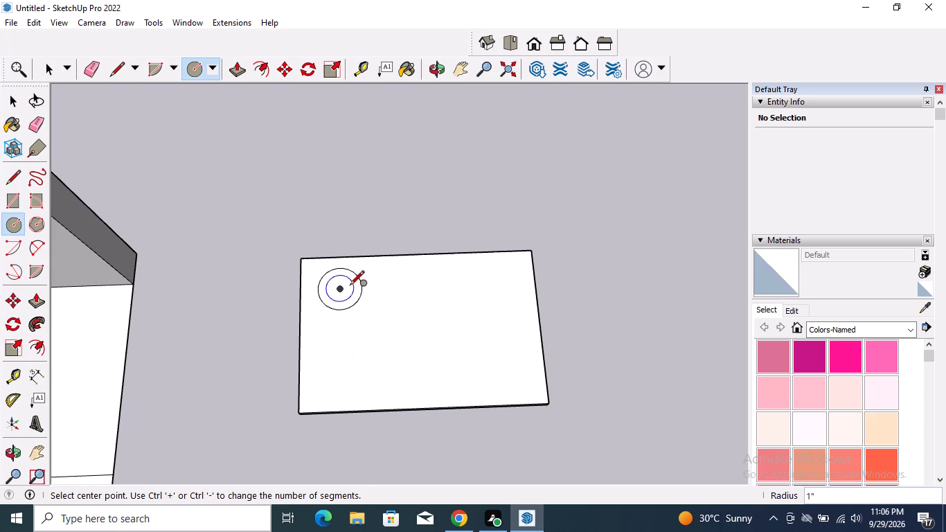
left_click(338, 377)
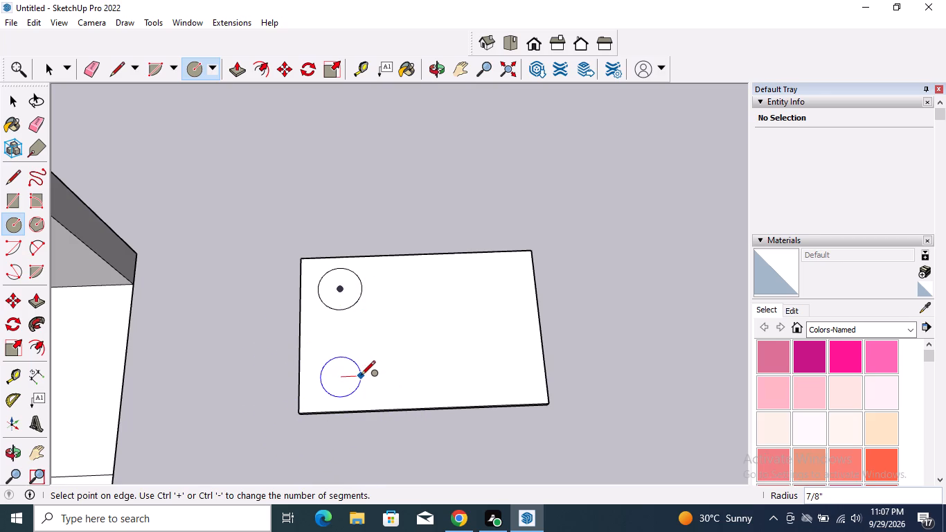
scroll(361, 376, "up", 5)
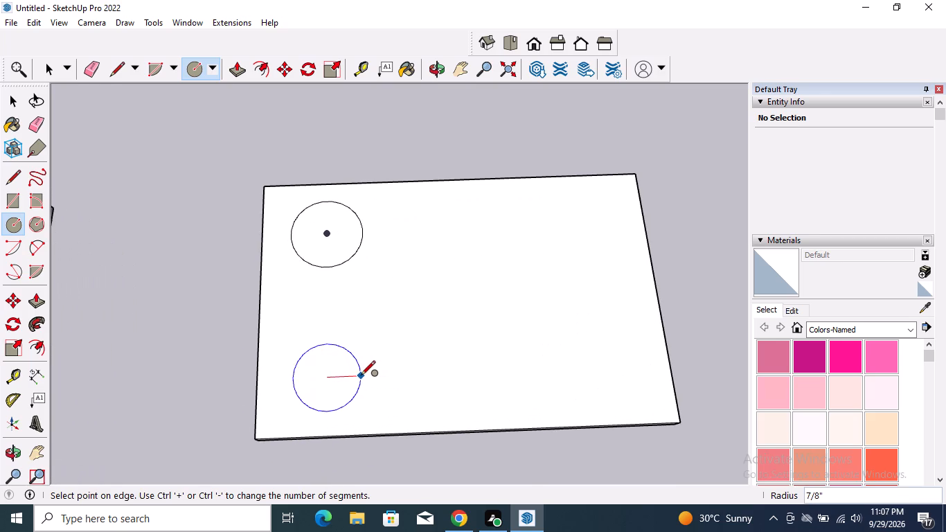
left_click(361, 376)
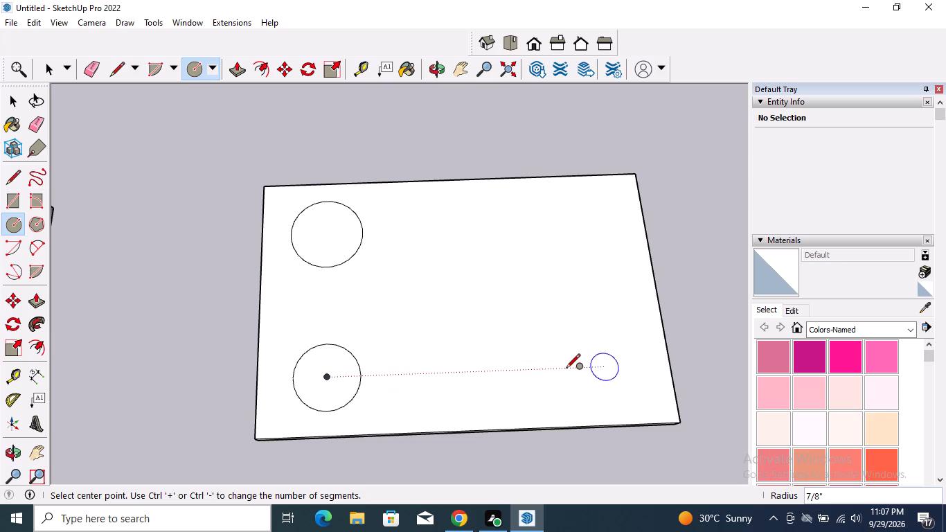
left_click(605, 367)
scroll(566, 369, "down", 4)
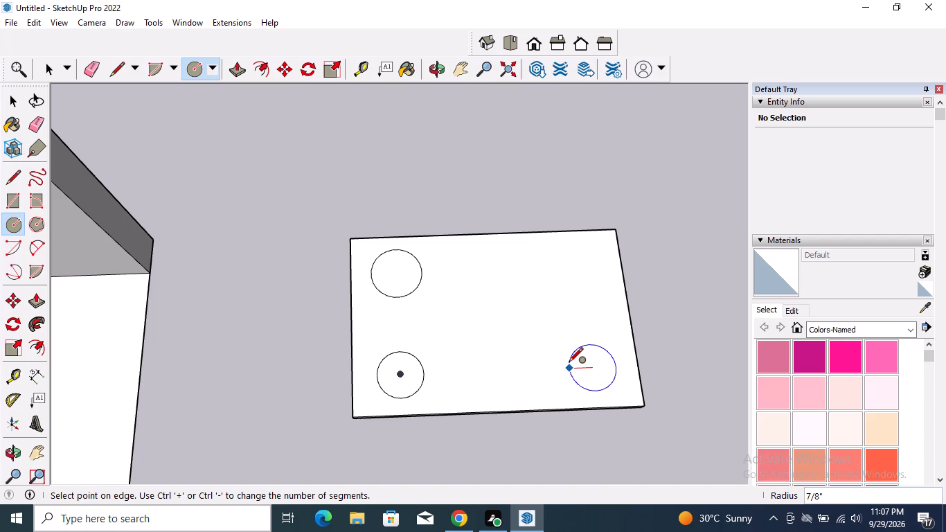
left_click(569, 363)
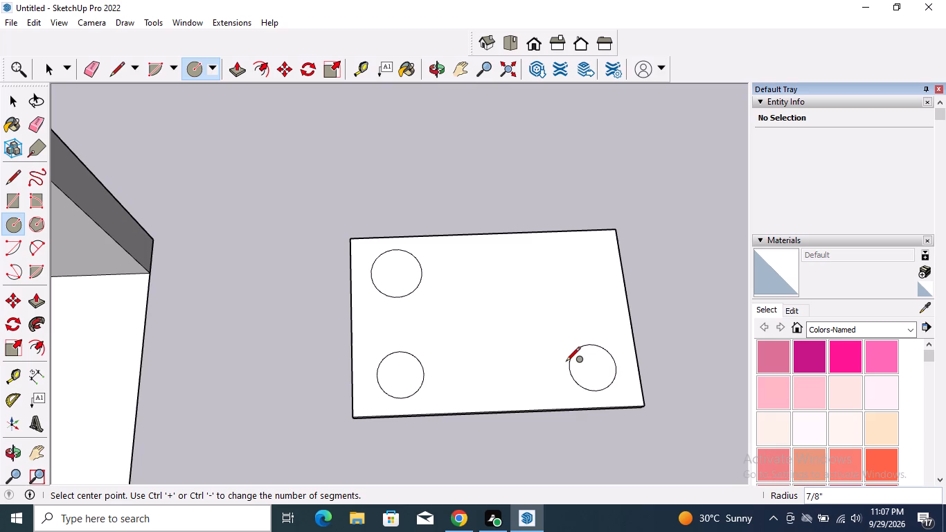
left_click(572, 272)
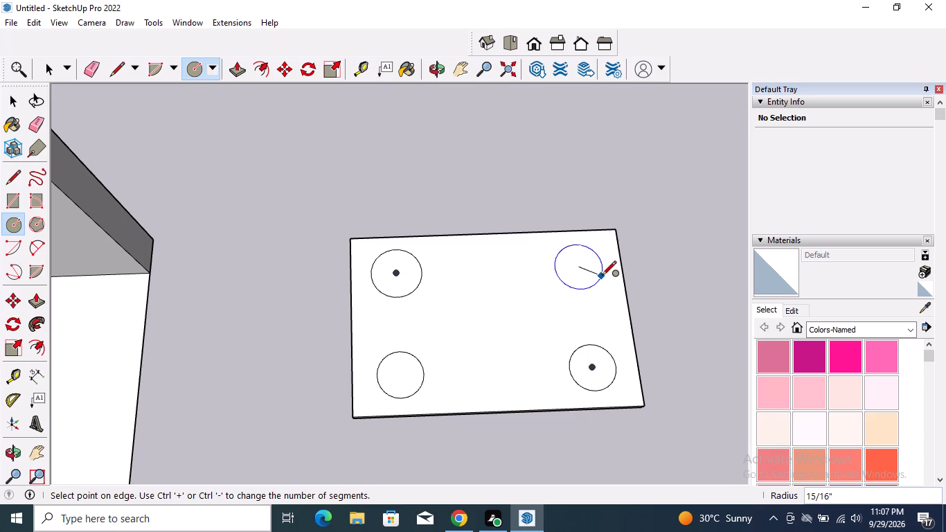
left_click(603, 276)
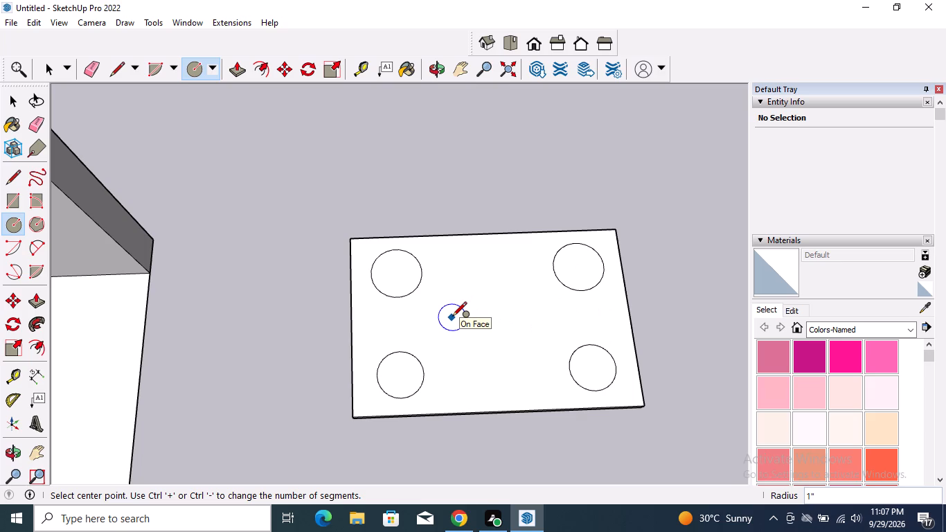
Draw a small knob circle of about 3/8" radius between the burner circles, left of the slab's centre.
left_click(452, 317)
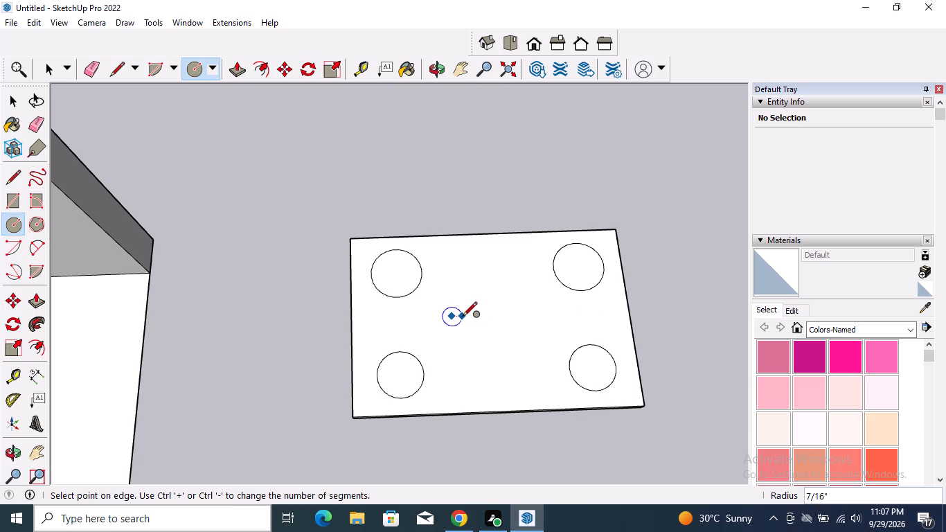
left_click(461, 317)
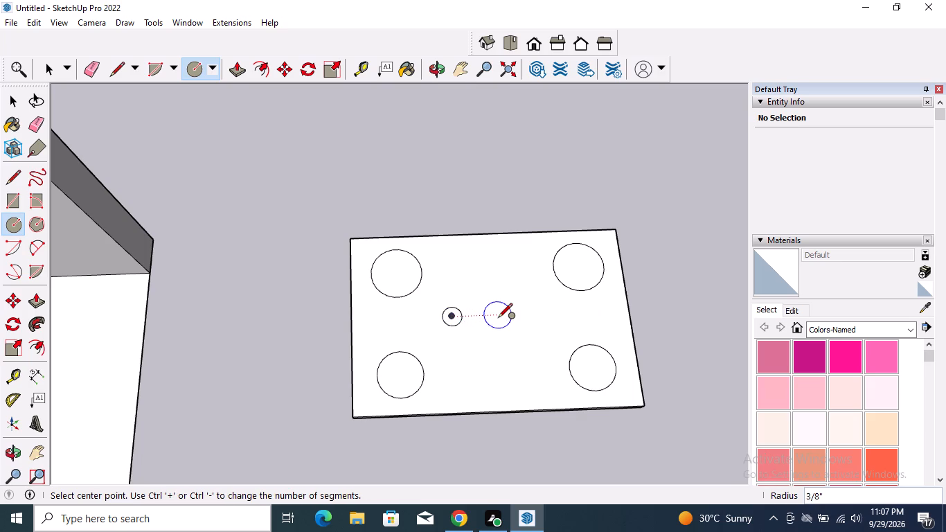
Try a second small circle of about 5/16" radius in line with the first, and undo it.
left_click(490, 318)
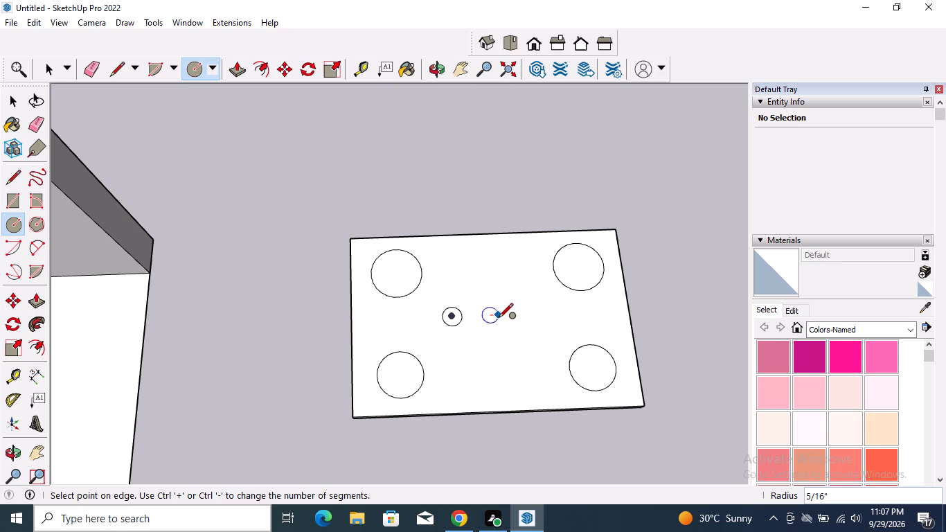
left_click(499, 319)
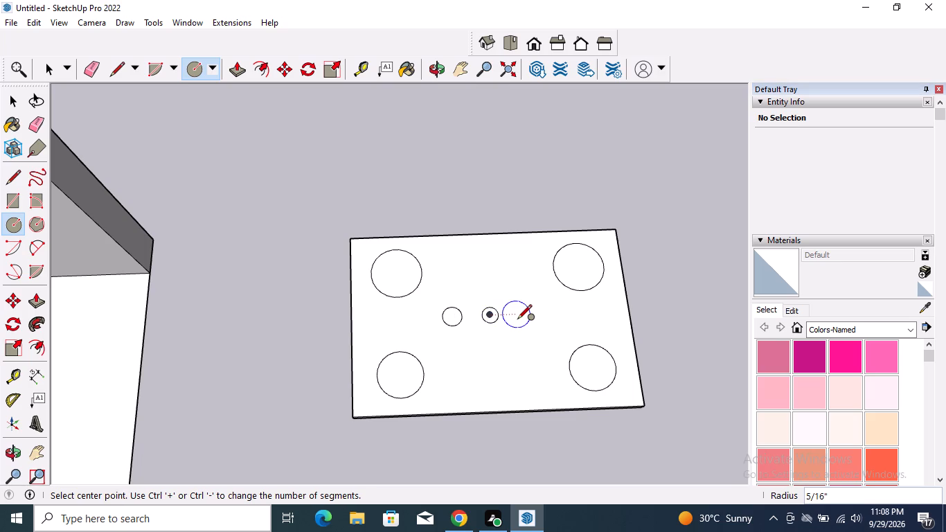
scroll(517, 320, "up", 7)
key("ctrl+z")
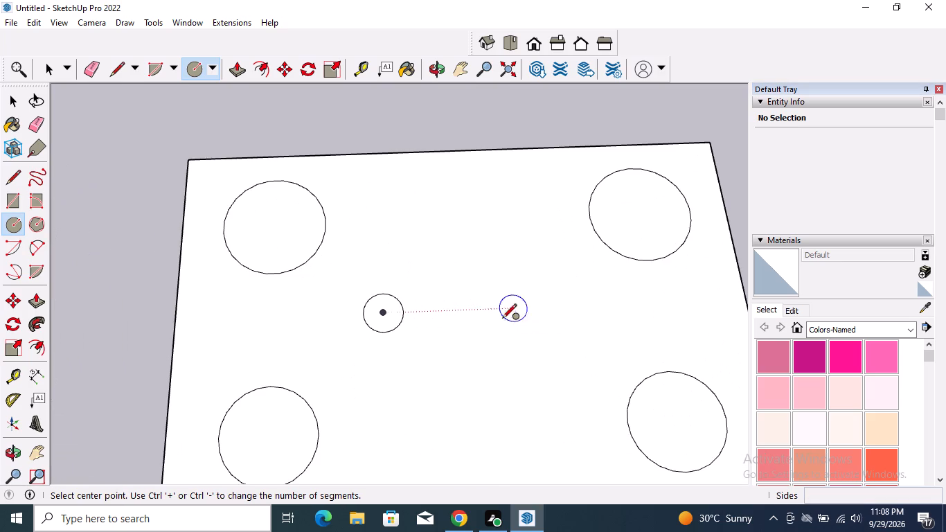
Draw two more small circles of about 3/8" radius in a row with the first, toward the slab's right-hand side.
scroll(466, 318, "up", 3)
left_click(450, 317)
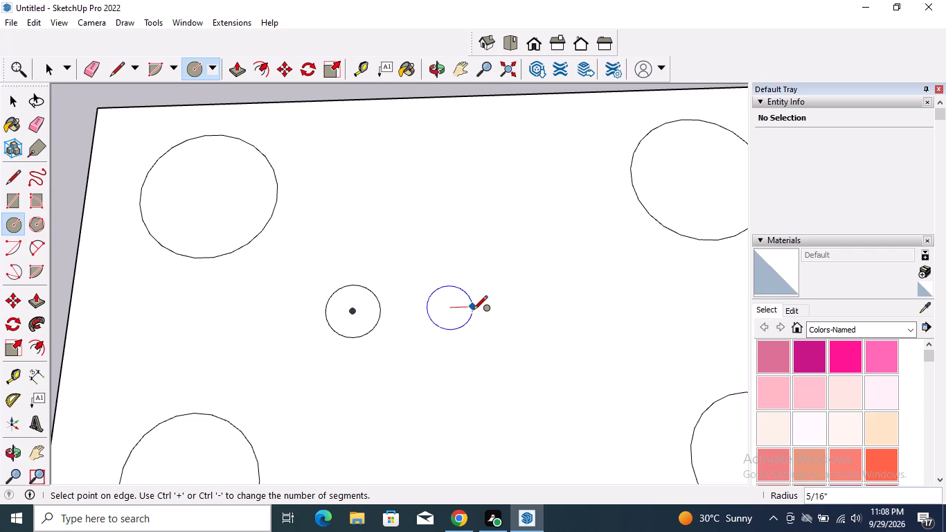
scroll(474, 310, "up", 2)
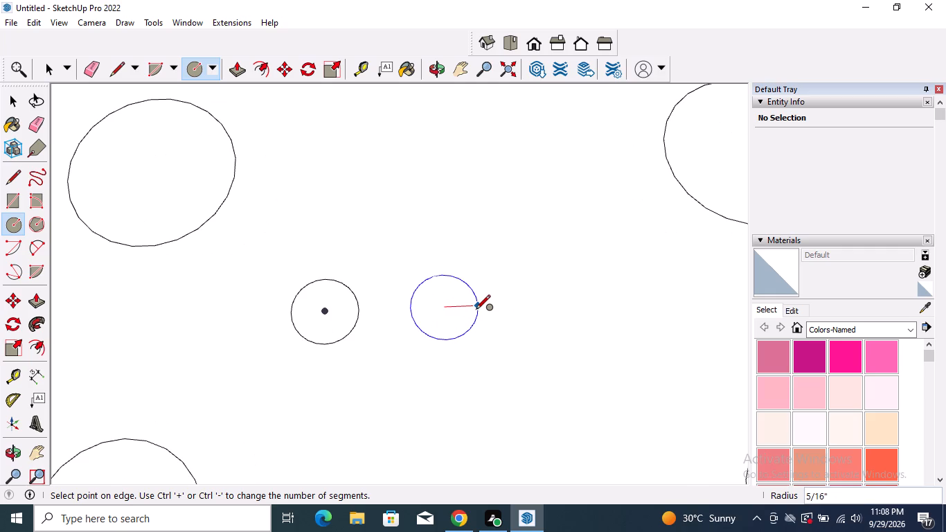
left_click(476, 310)
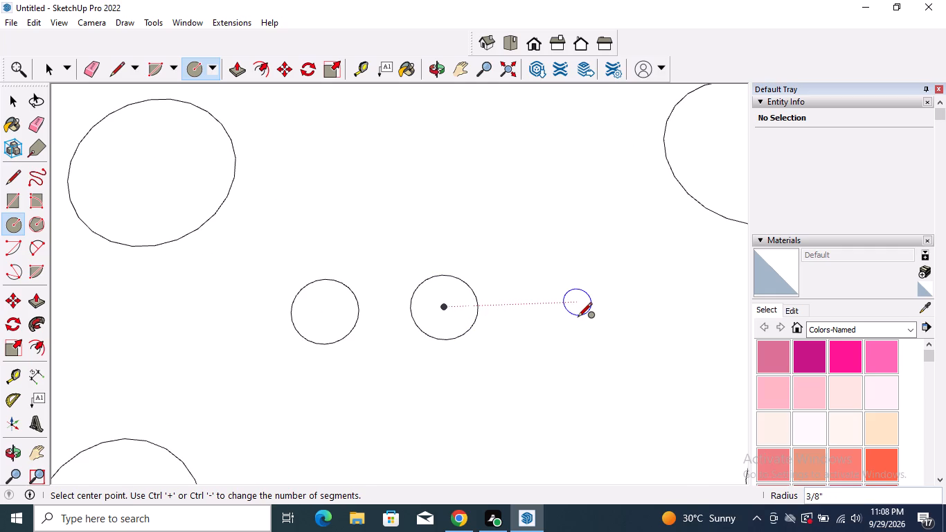
left_click(571, 315)
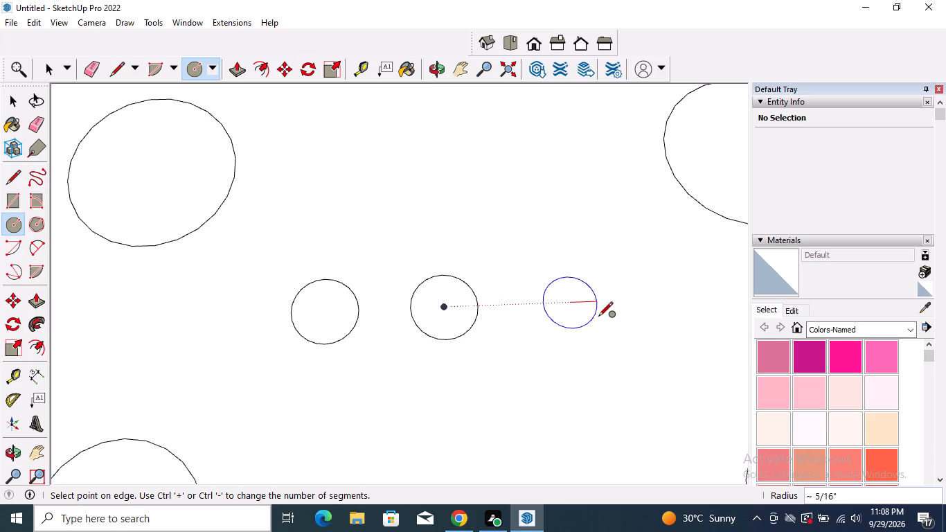
left_click(600, 318)
scroll(334, 342, "down", 4)
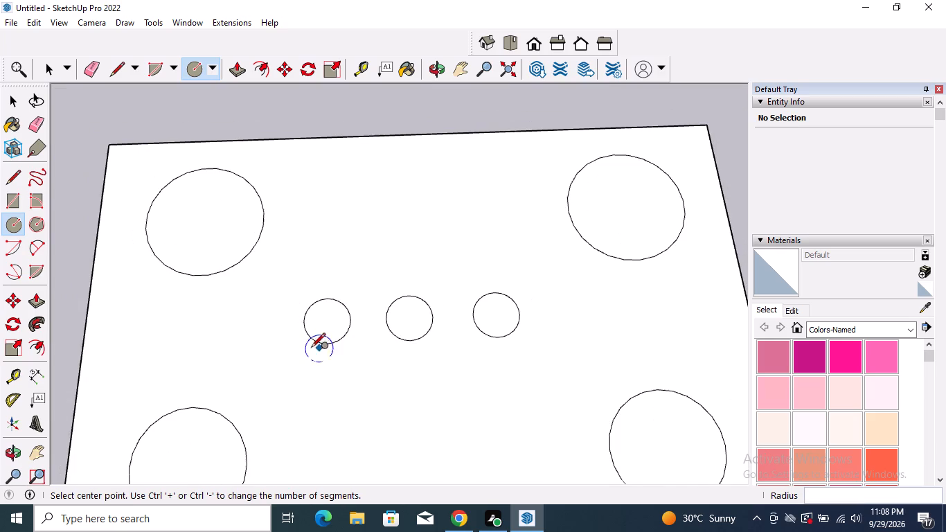
Draw a fourth small knob circle of about 3/8" radius at the right-hand end of the row.
left_click(573, 320)
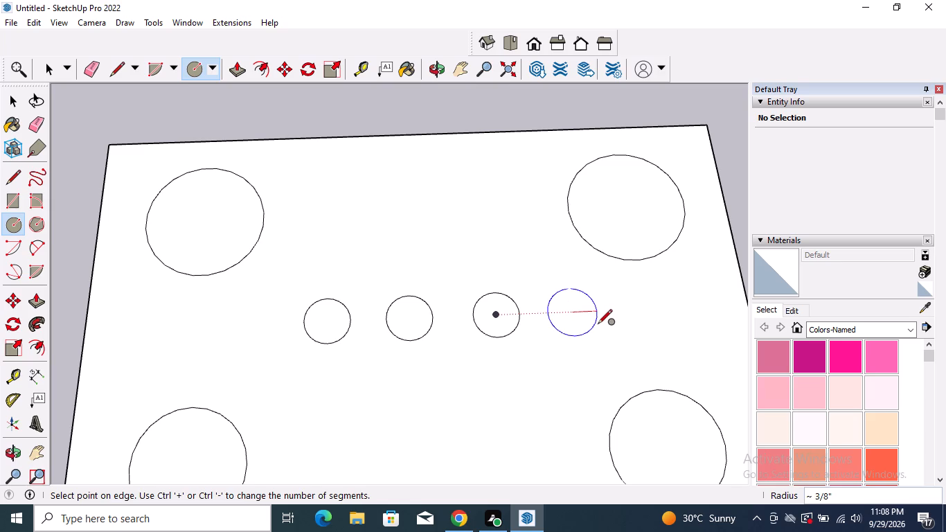
left_click(596, 325)
key("space")
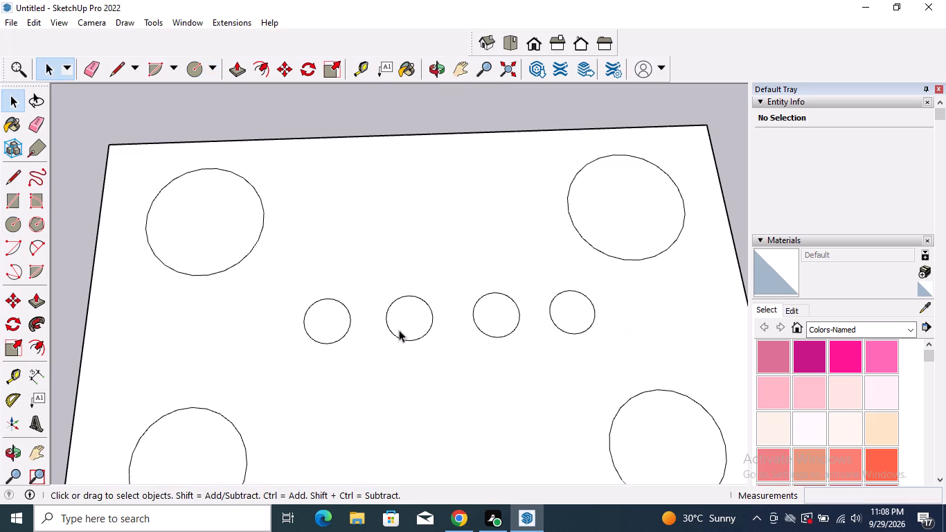
Move the first and second knob circles about 3/16" each along the row toward the slab's left side.
double_click(339, 323)
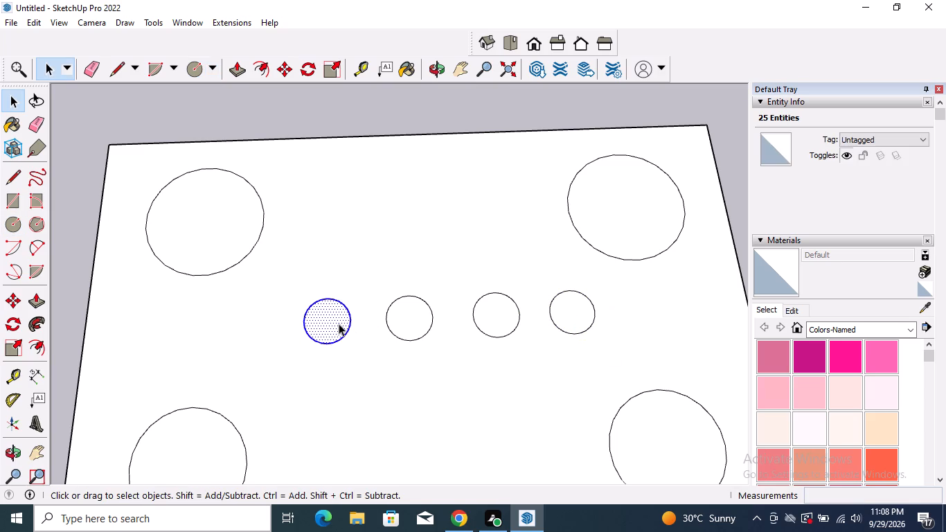
key("m")
left_click(339, 323)
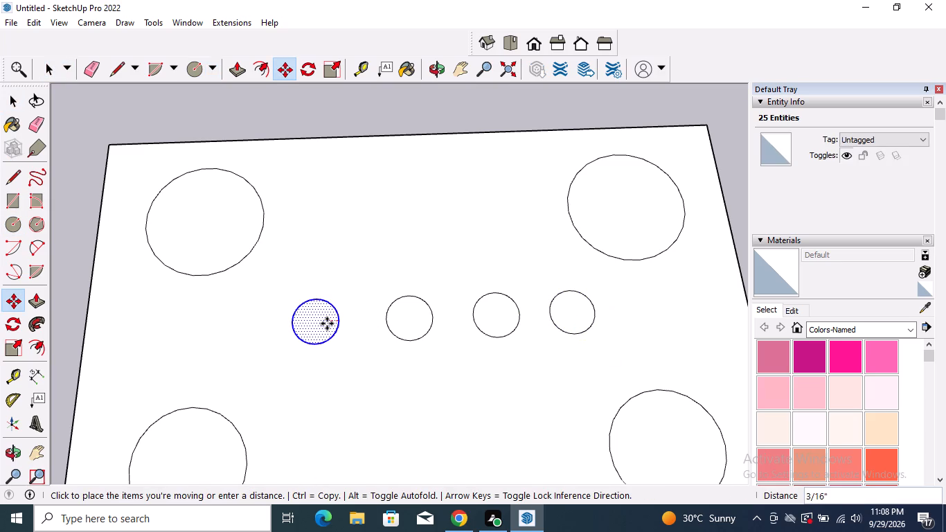
left_click(324, 323)
double_click(422, 321)
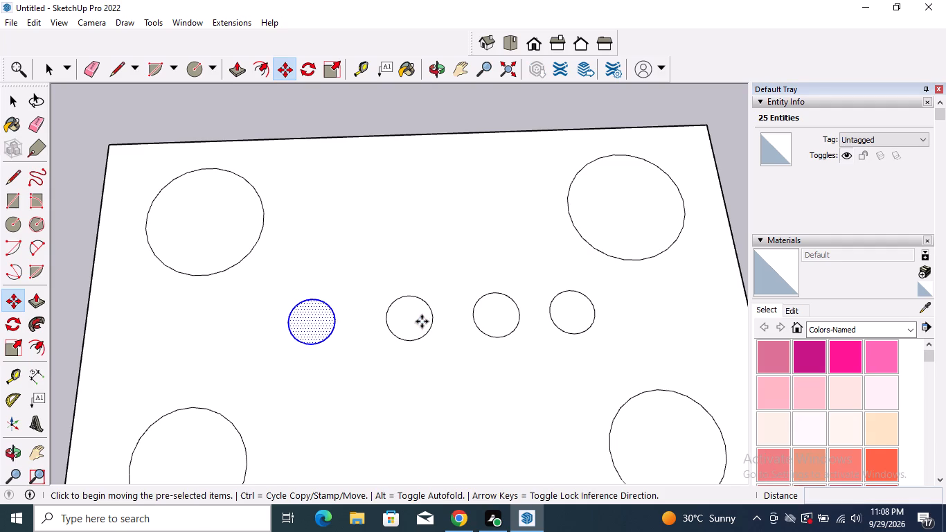
key("space")
double_click(422, 321)
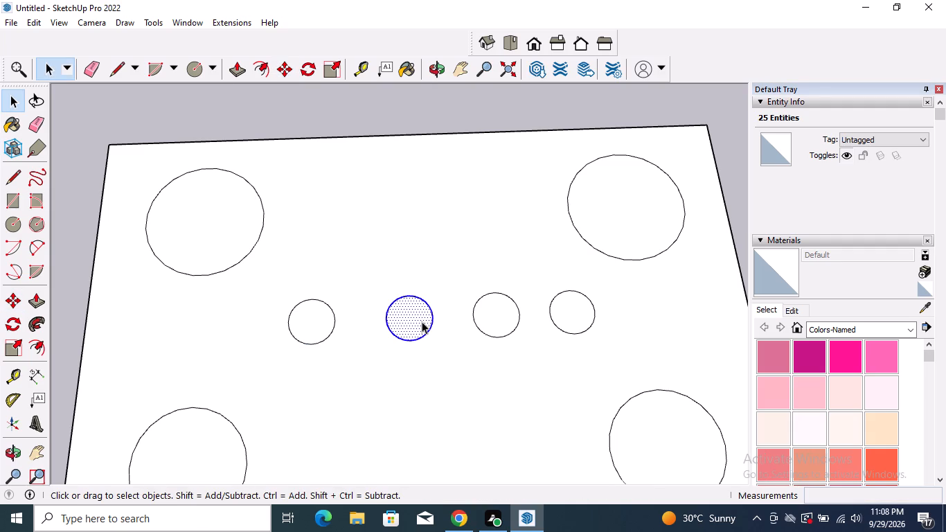
key("m")
left_click(422, 321)
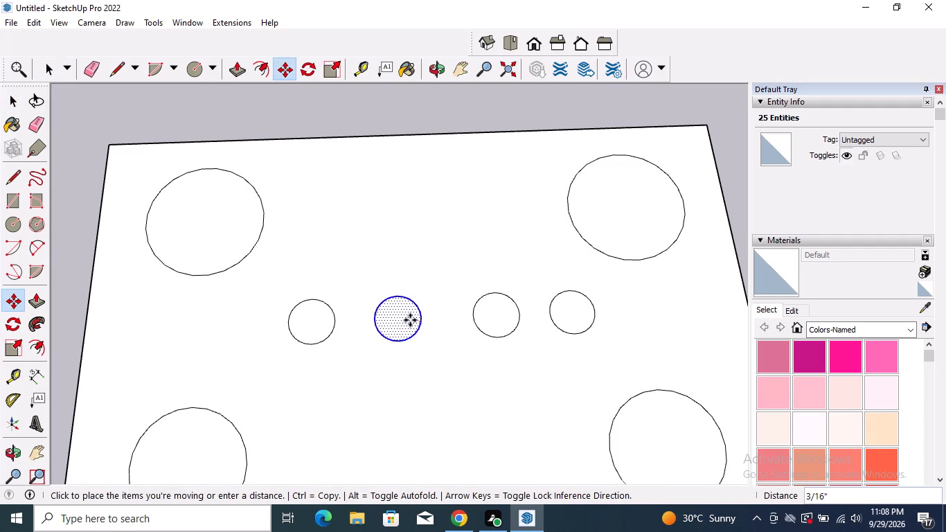
left_click(407, 320)
key("space")
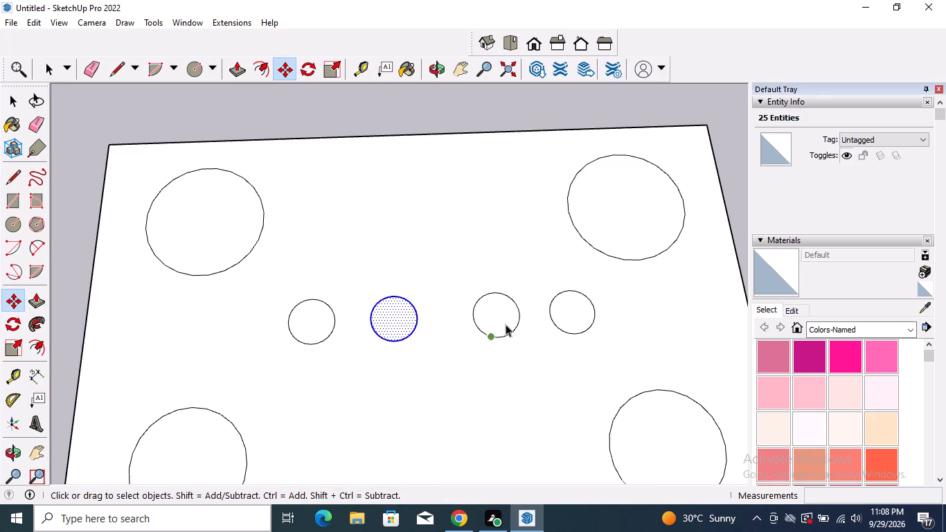
Move the third knob circle about 3/16" and the fourth about 1/8" along the row toward the slab's left side.
double_click(505, 318)
key("m")
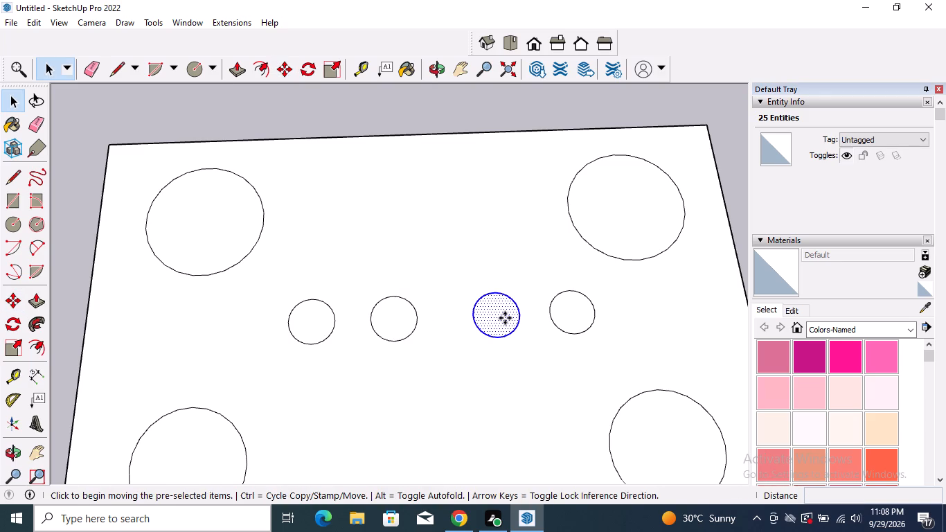
left_click(505, 318)
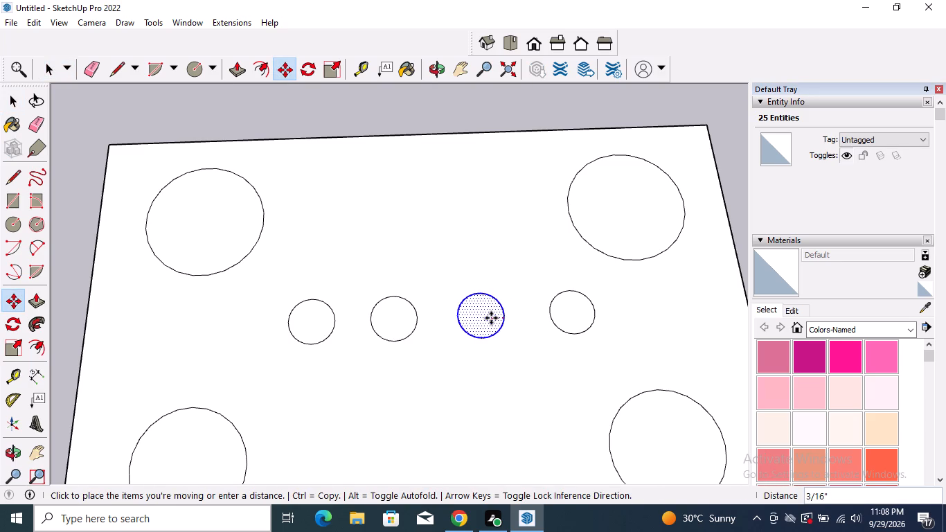
left_click(490, 317)
key("space")
triple_click(566, 322)
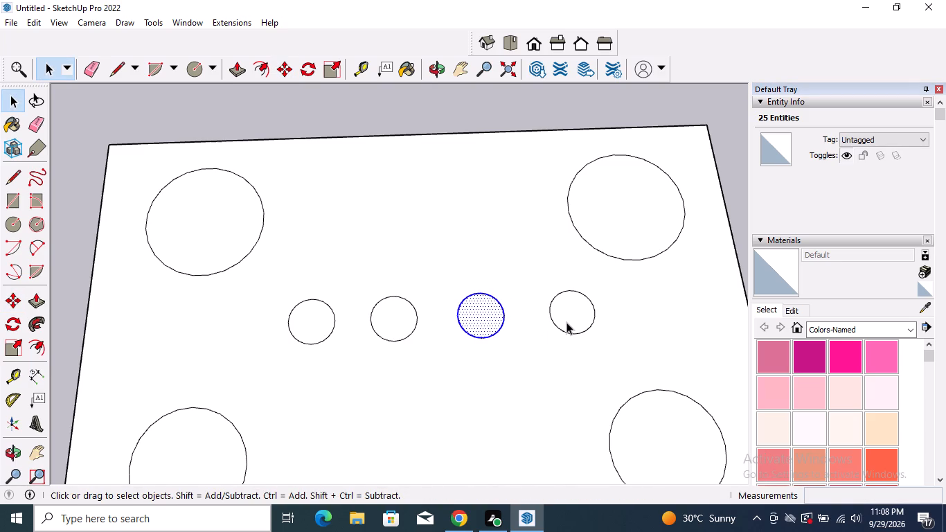
key("m")
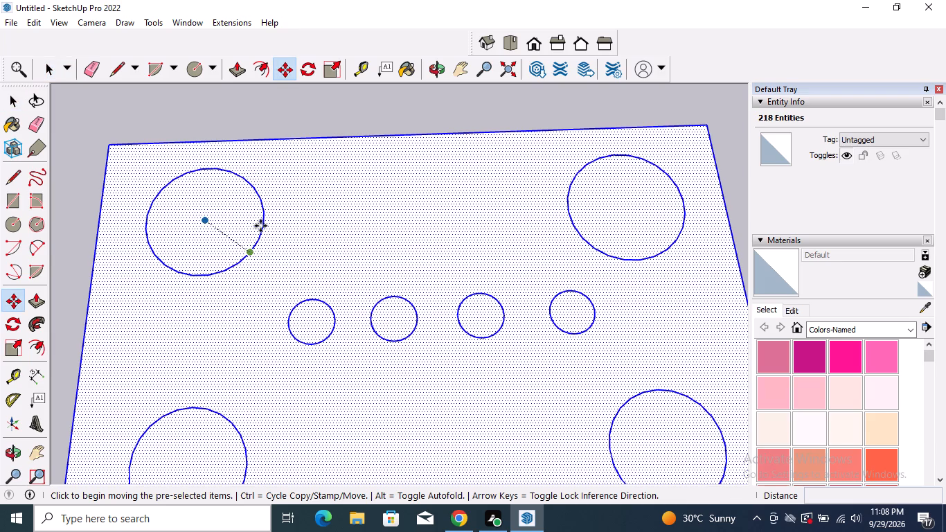
key("space")
left_click(390, 121)
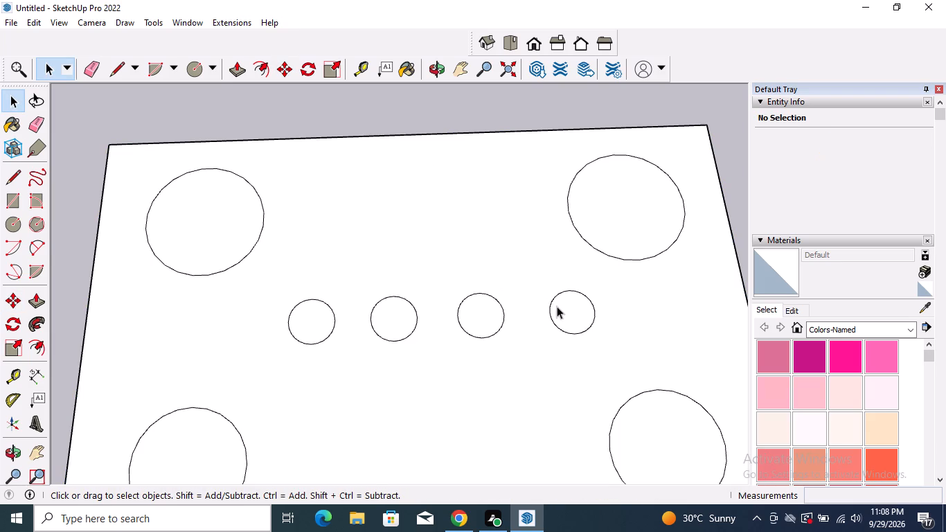
double_click(557, 306)
key("m")
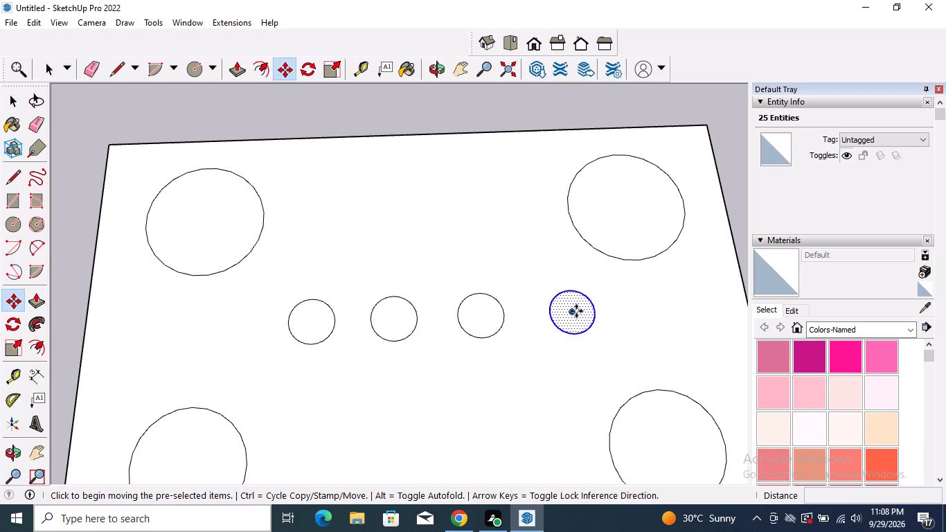
left_click(576, 311)
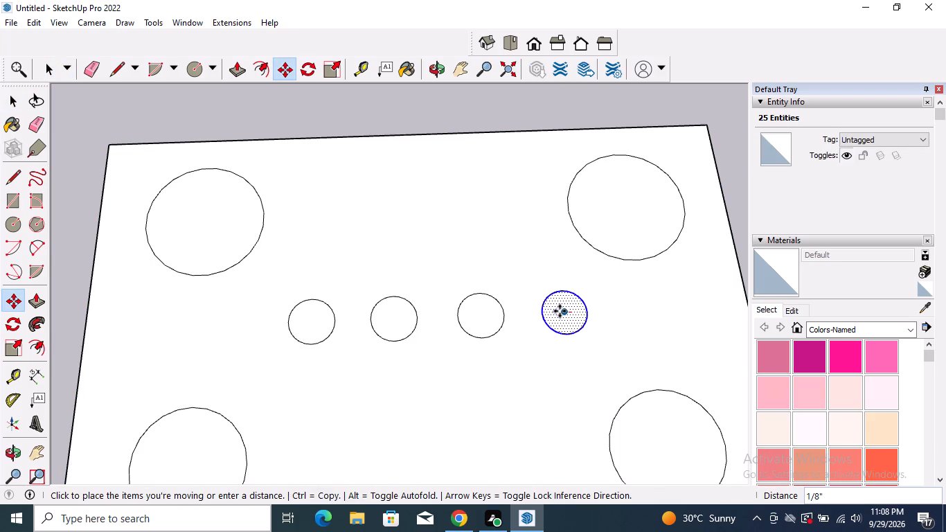
left_click(559, 310)
key("space")
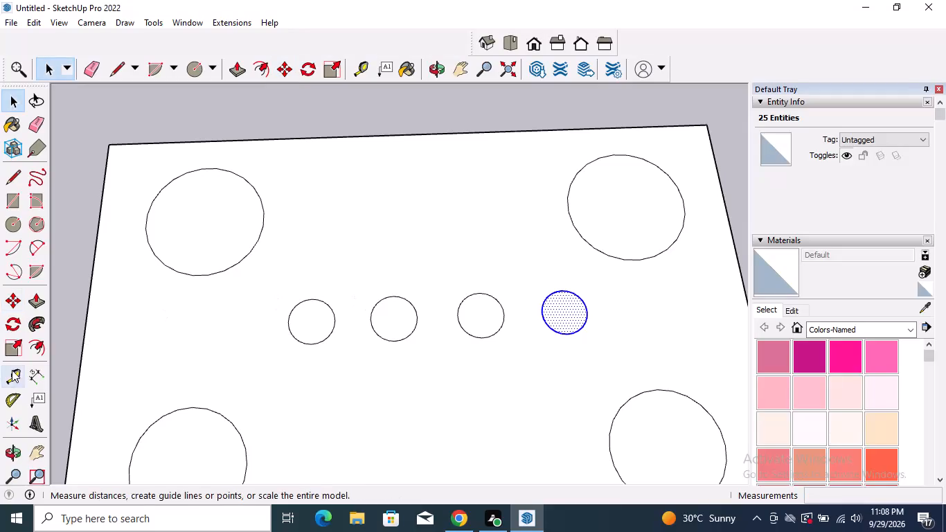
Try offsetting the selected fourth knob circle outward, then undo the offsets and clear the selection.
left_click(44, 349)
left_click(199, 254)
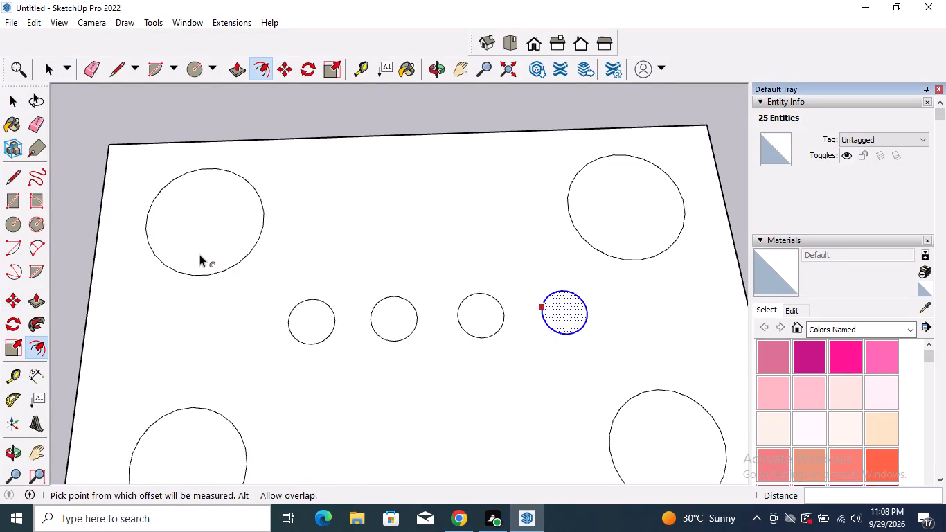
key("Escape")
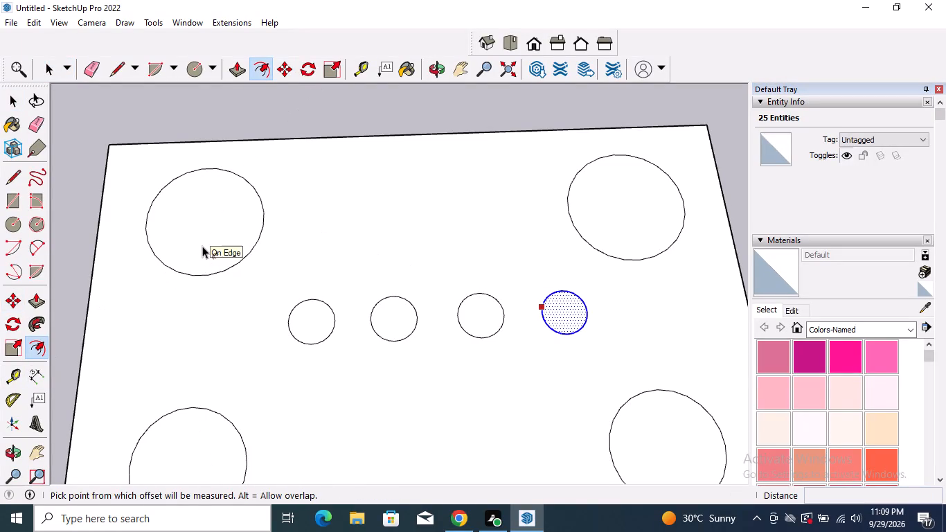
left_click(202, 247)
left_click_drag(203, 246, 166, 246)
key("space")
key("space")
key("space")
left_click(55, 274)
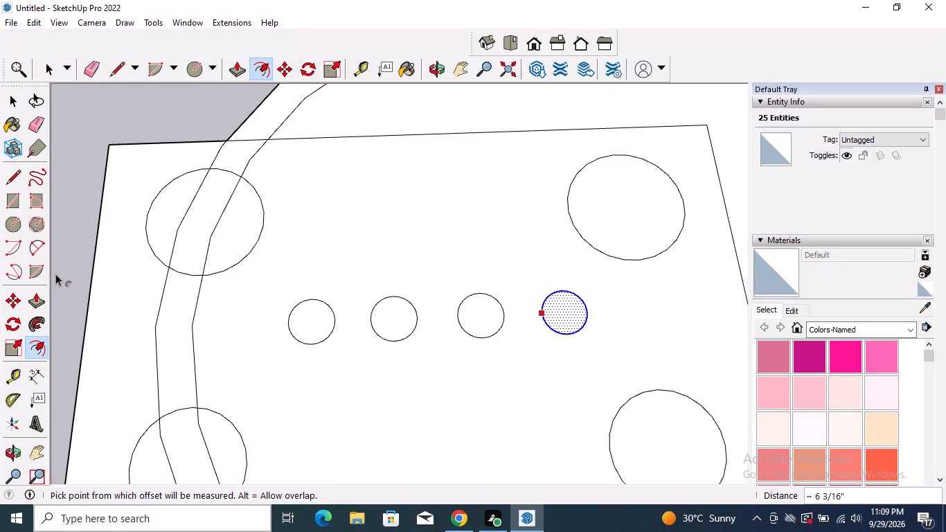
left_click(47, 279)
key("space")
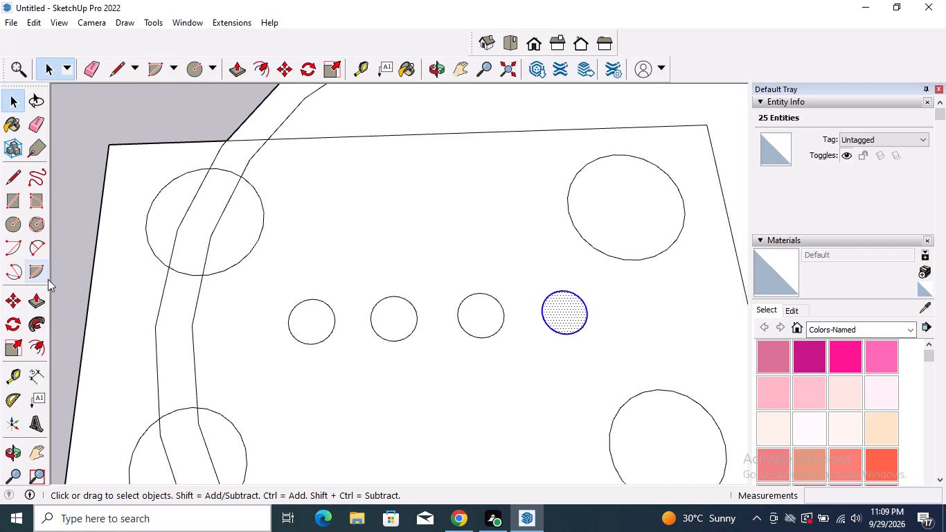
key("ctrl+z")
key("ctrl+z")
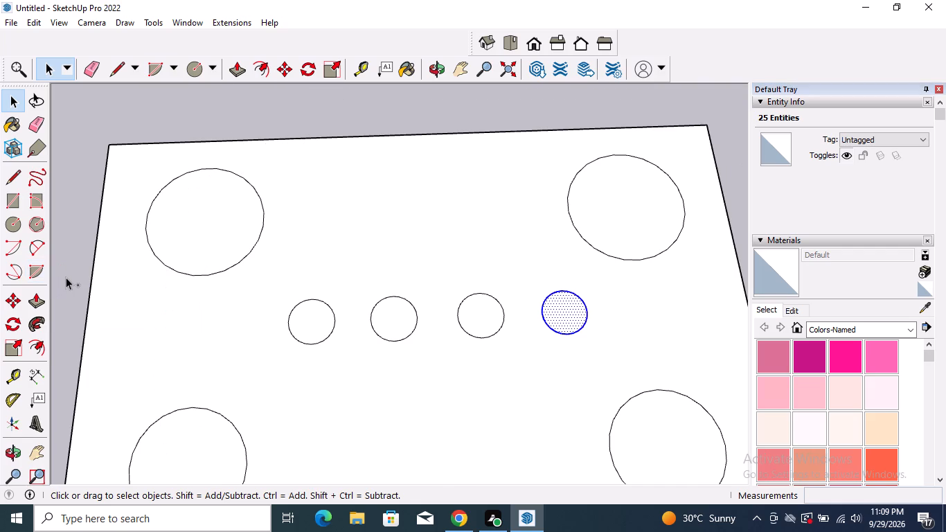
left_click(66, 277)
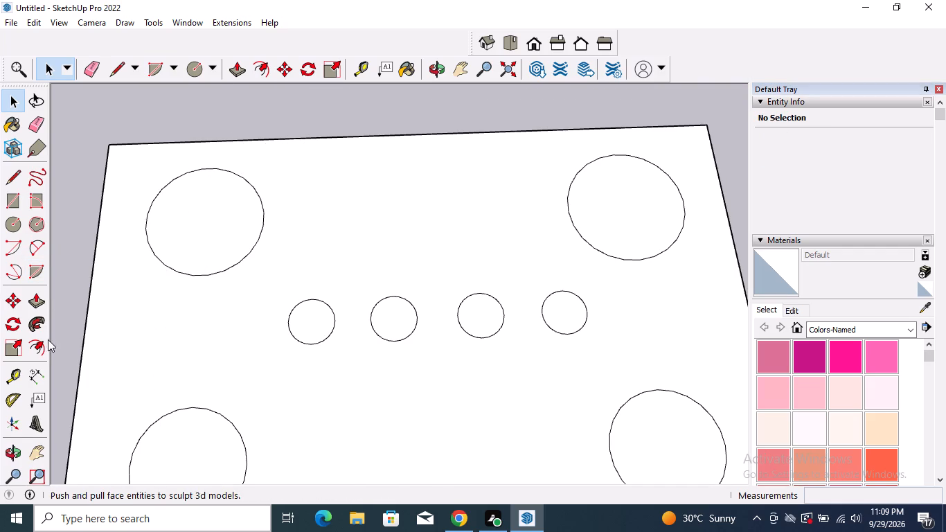
Offset the back-left burner circle inward about 3/16" and repeat the same offset on the front-left burner circle.
left_click(41, 344)
left_click(242, 230)
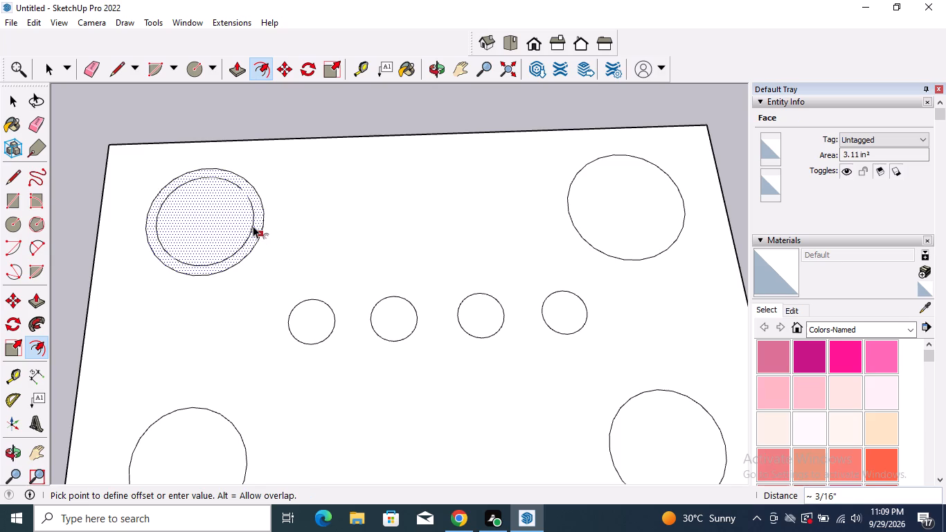
left_click(253, 226)
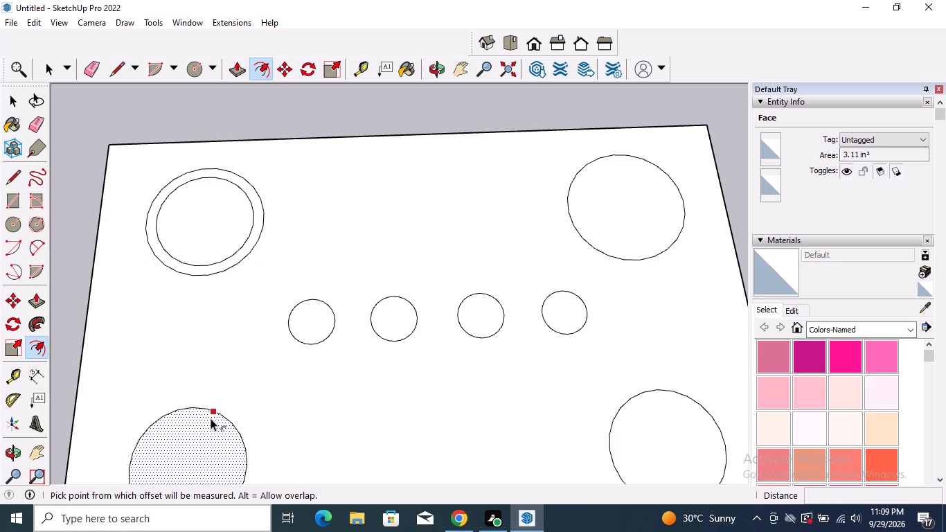
double_click(211, 418)
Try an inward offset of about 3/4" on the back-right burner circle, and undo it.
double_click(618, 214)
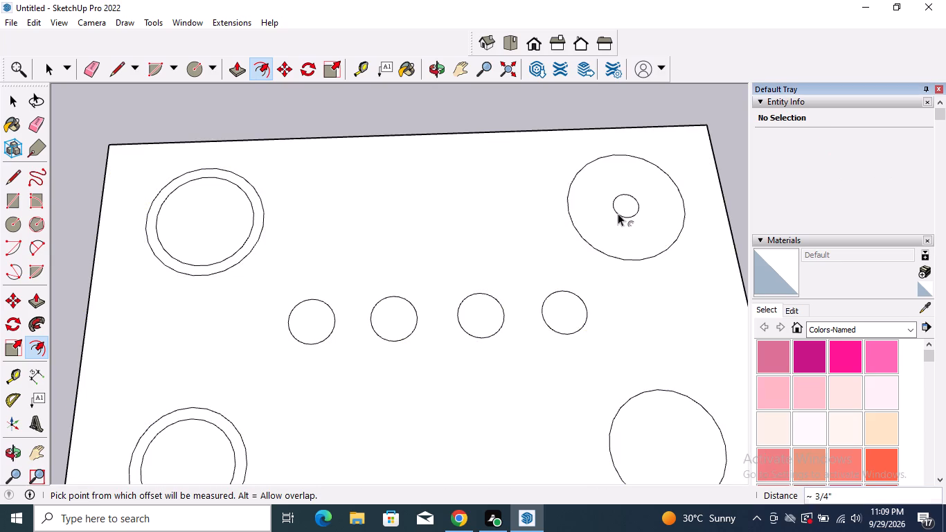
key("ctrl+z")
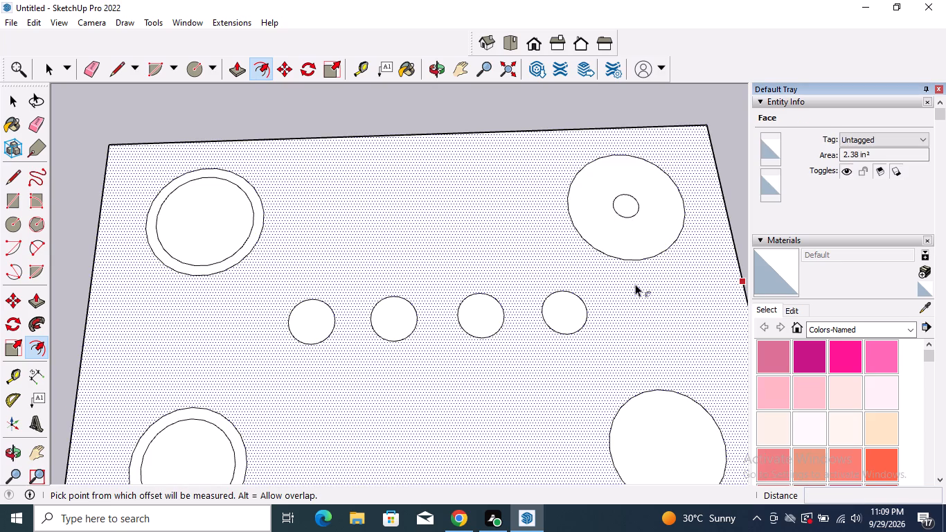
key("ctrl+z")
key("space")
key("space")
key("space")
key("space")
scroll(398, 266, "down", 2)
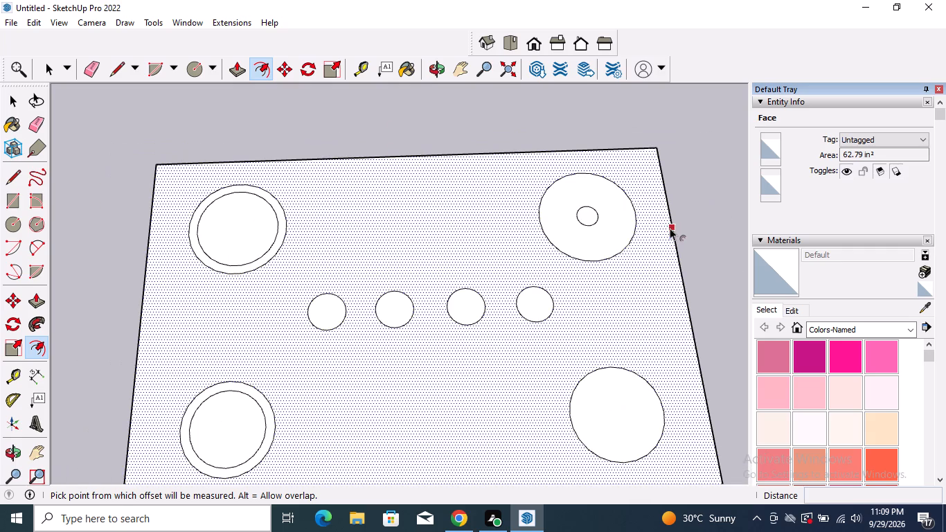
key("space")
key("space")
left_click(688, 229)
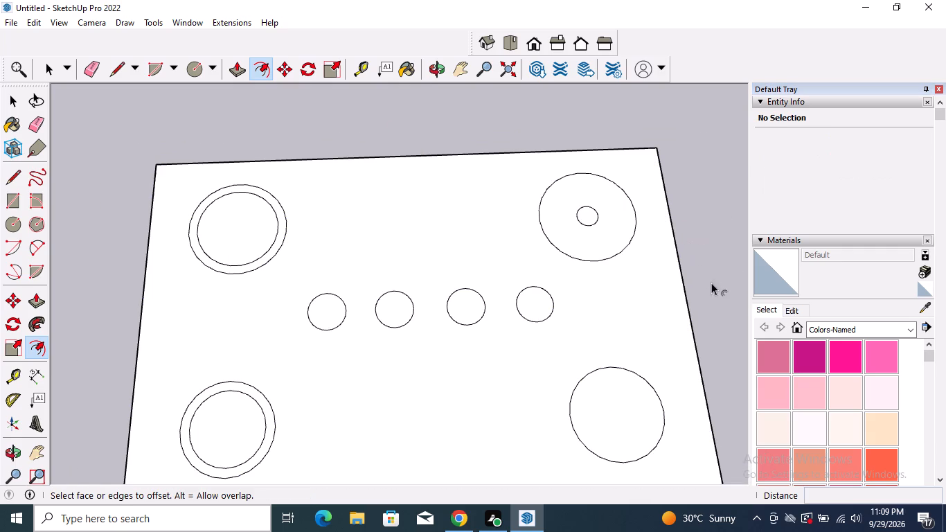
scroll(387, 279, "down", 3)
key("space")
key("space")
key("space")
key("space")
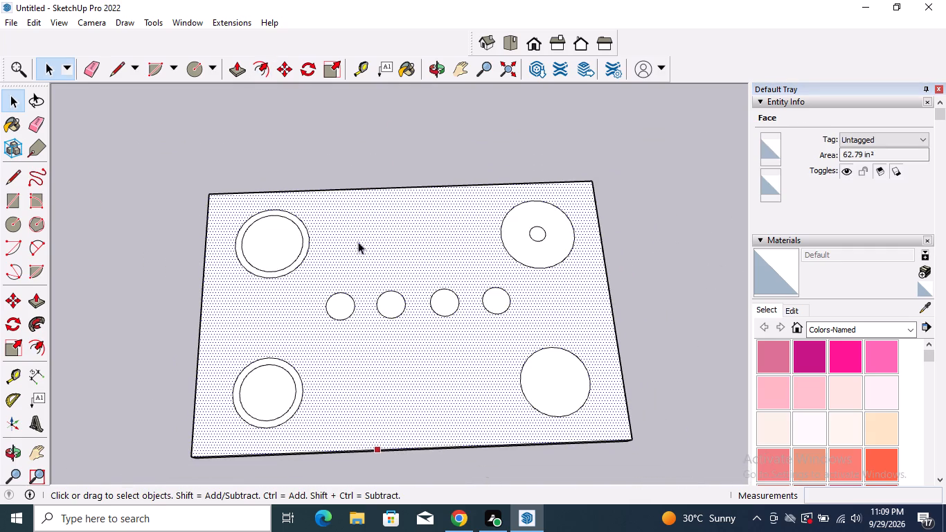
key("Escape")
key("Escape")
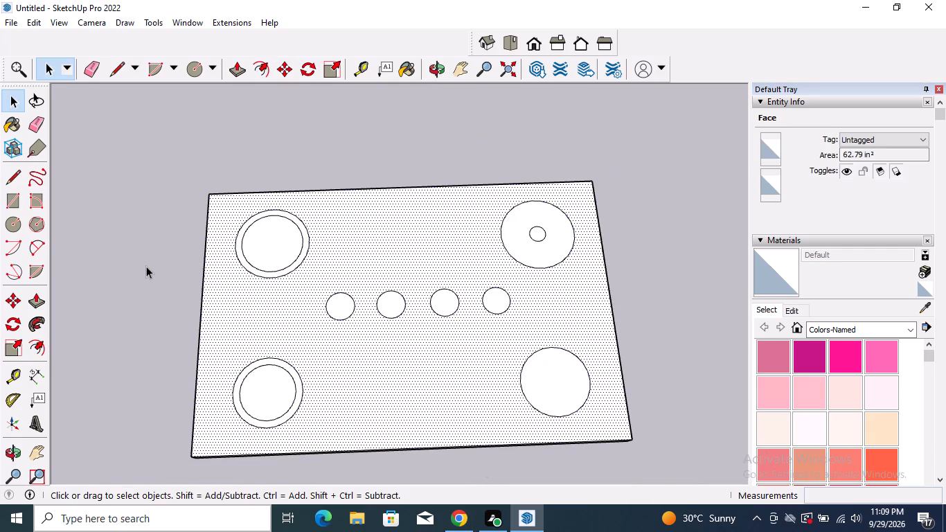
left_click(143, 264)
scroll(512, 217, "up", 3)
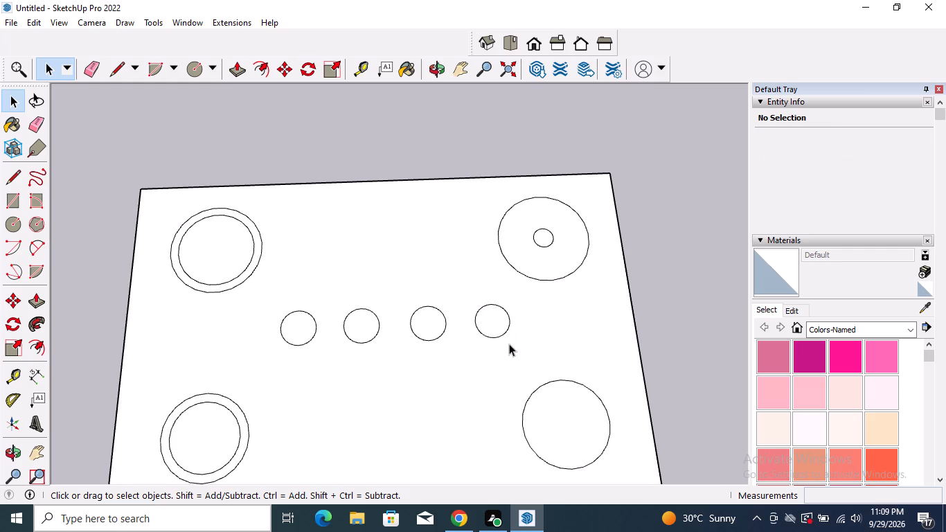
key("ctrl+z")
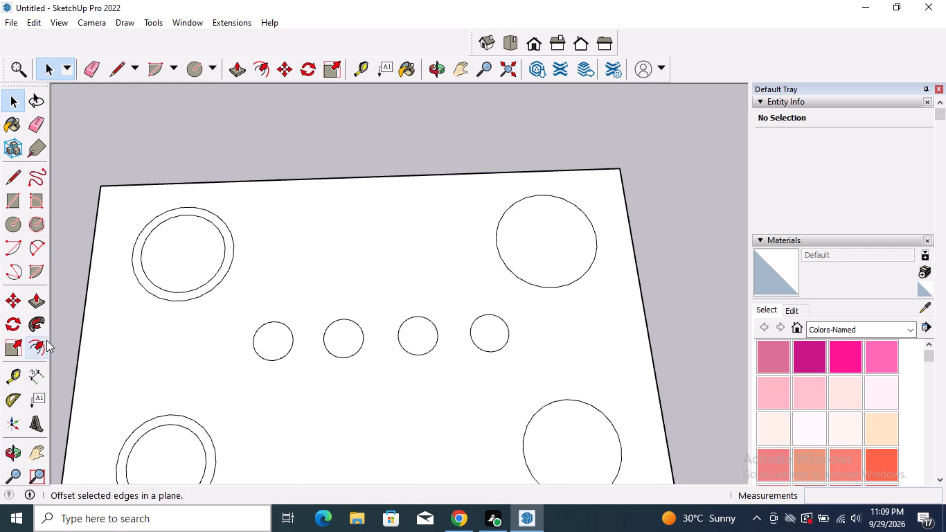
Offset the back-right burner circle inward about 3/16" and repeat the same offset on the front-right burner circle.
left_click(42, 346)
scroll(463, 226, "up", 2)
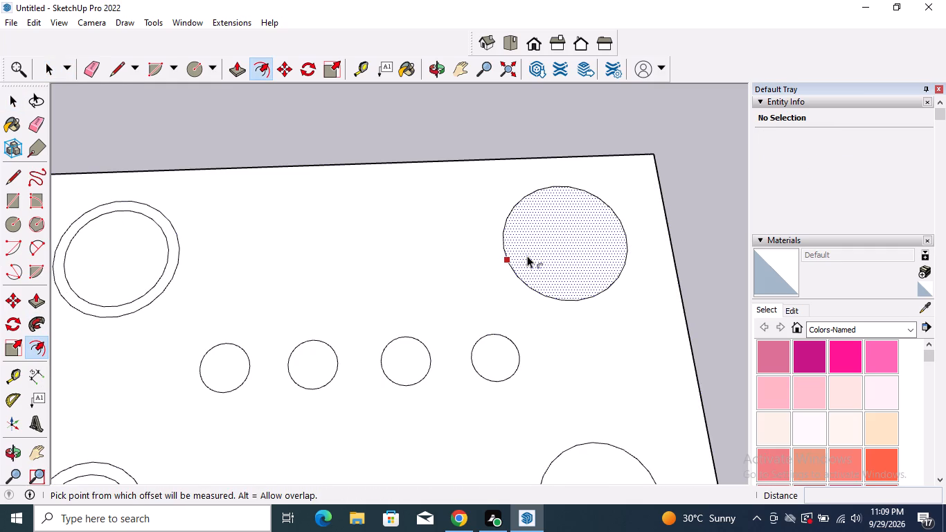
left_click(528, 256)
key("ctrl+z")
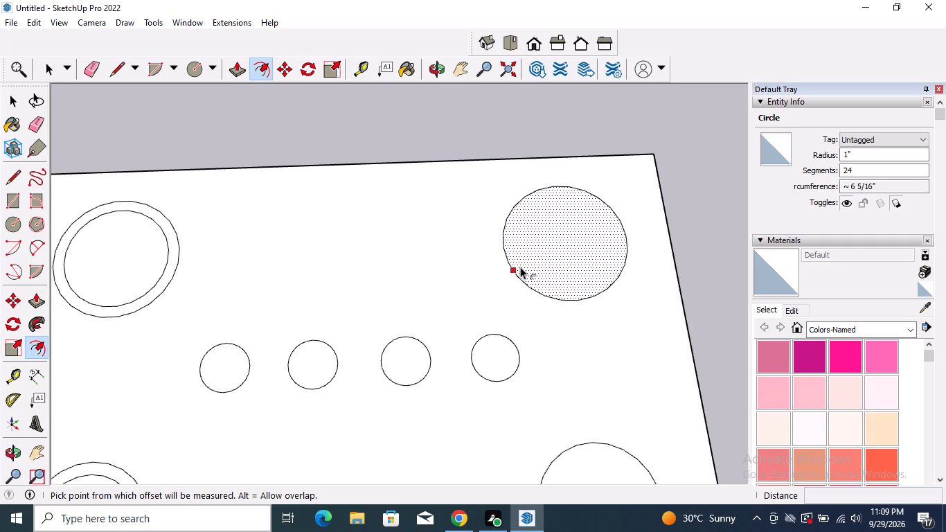
left_click(520, 267)
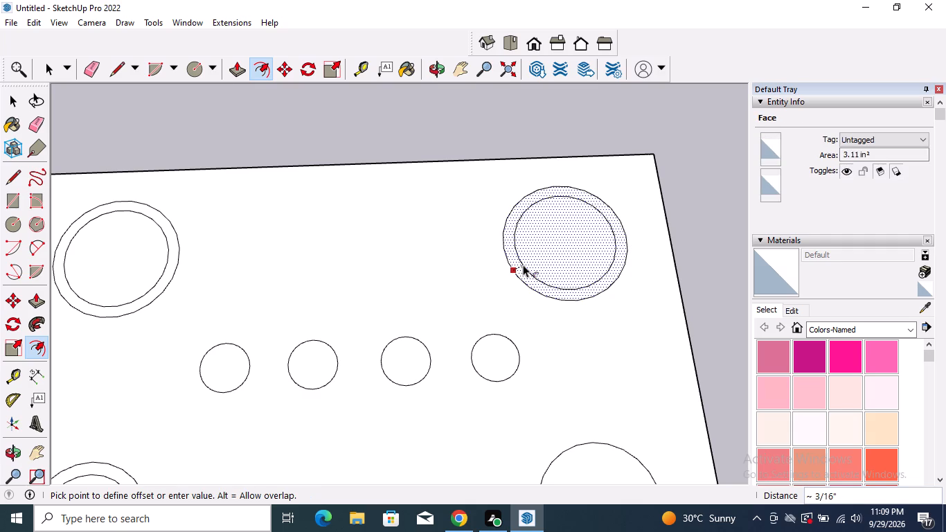
left_click(523, 265)
scroll(546, 174, "down", 4)
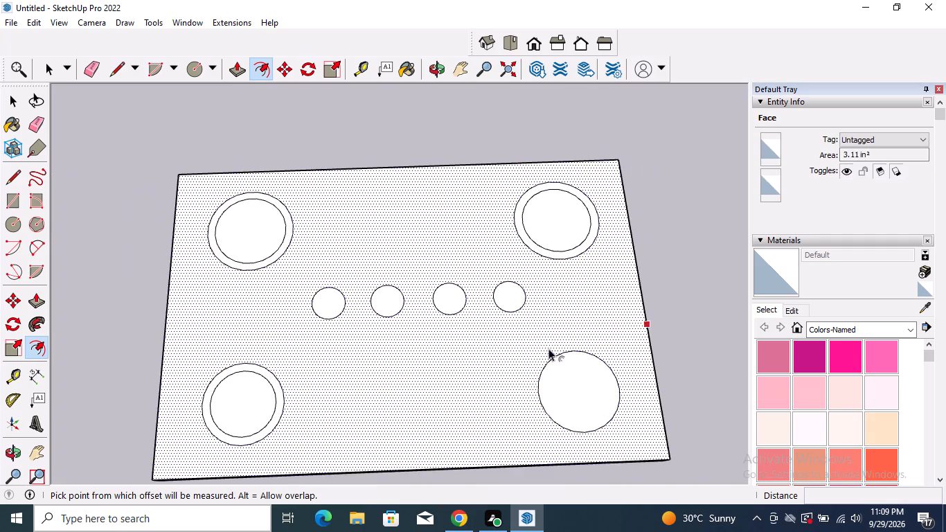
double_click(551, 364)
key("space")
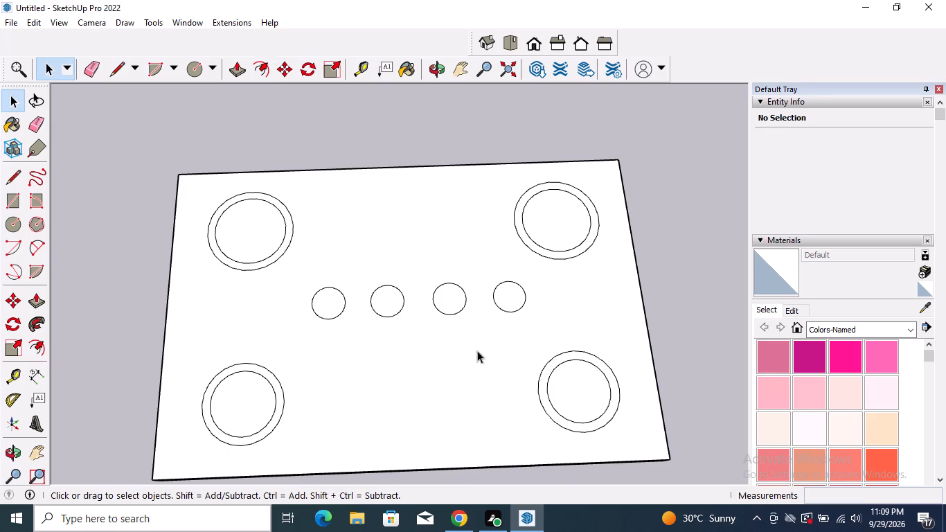
Push/Pull the back-left burner ring up 1/8" and repeat the same height on the other three burner rings.
left_click(44, 296)
scroll(264, 254, "up", 4)
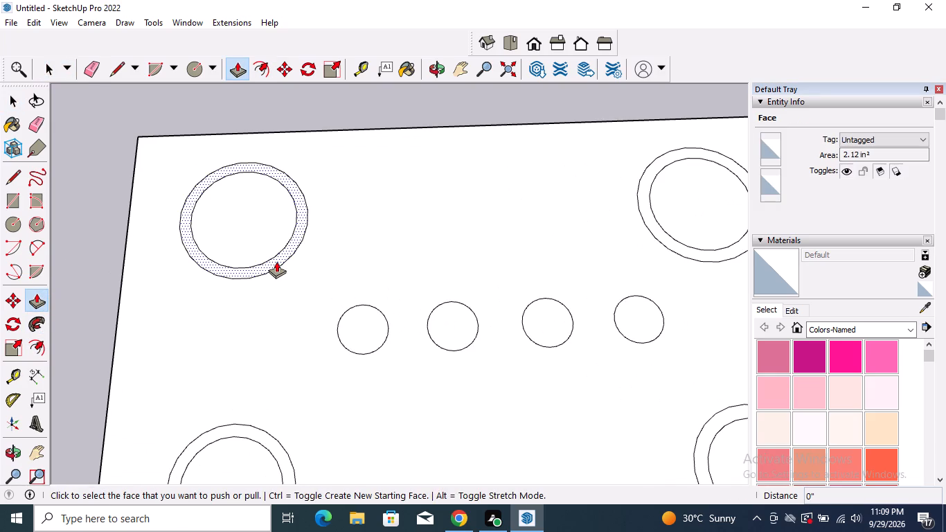
left_click(277, 261)
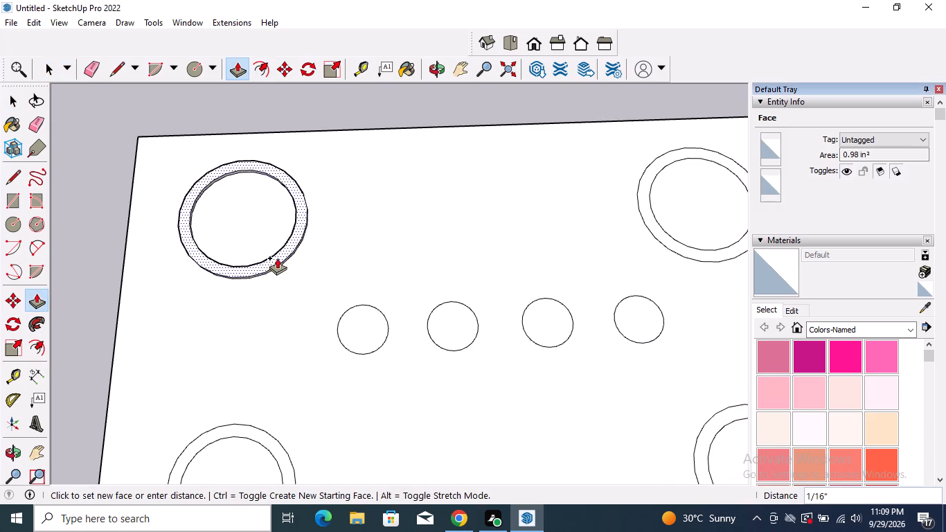
left_click(277, 257)
scroll(268, 202, "down", 6)
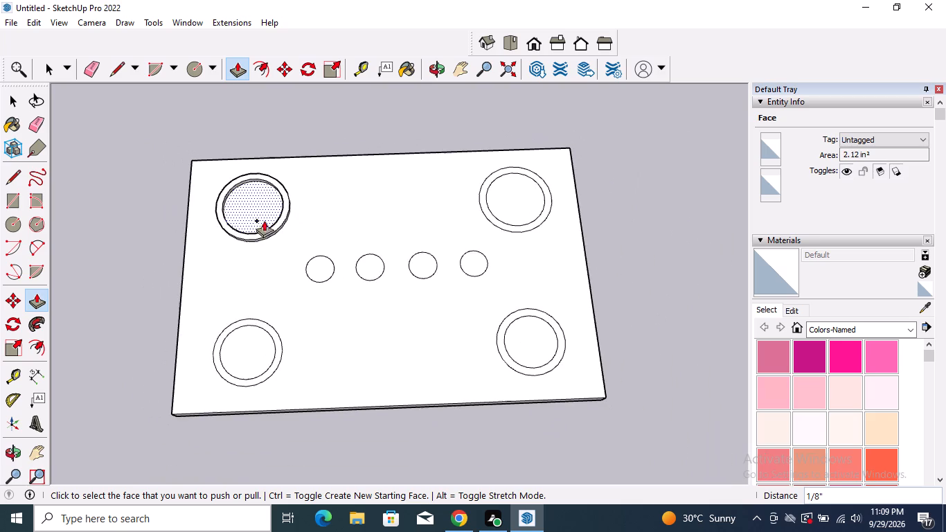
double_click(267, 328)
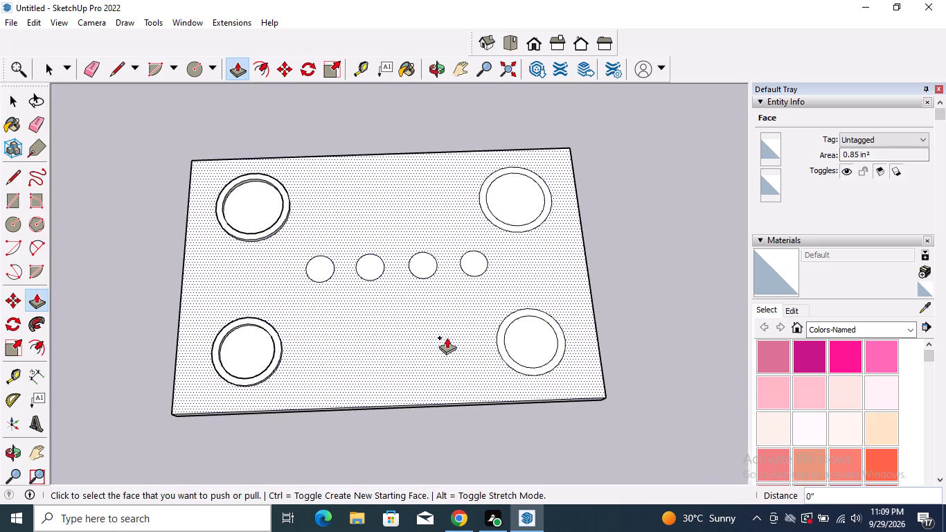
double_click(501, 345)
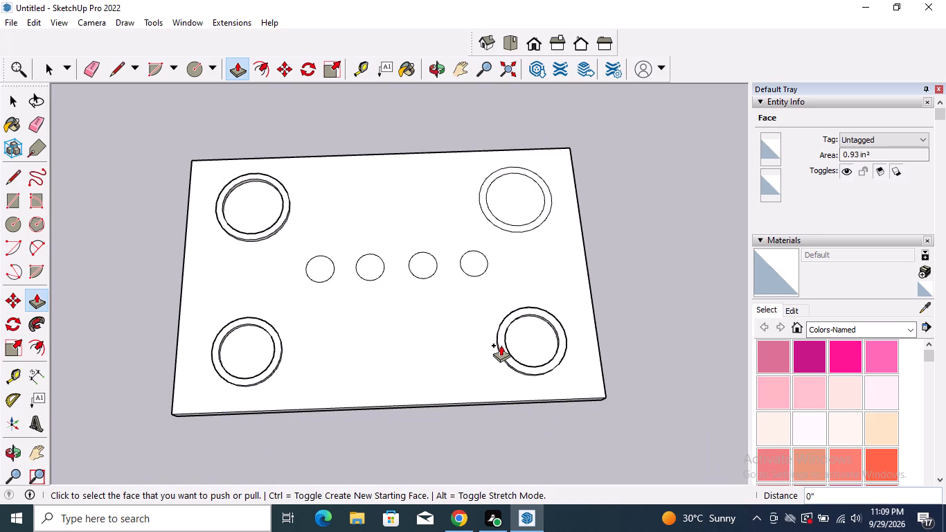
double_click(521, 229)
key("space")
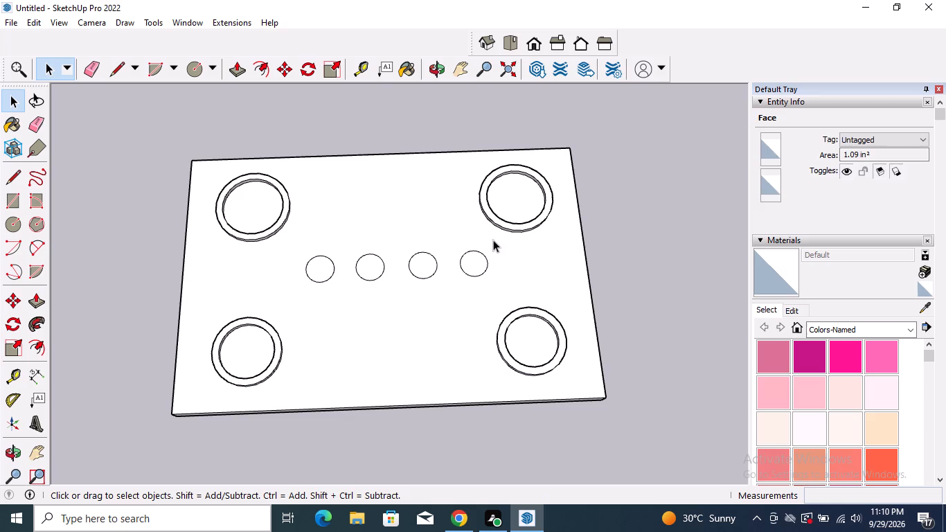
Extrude the first knob circle up 1/2" and repeat the same height on the other three knob circles.
left_click(37, 300)
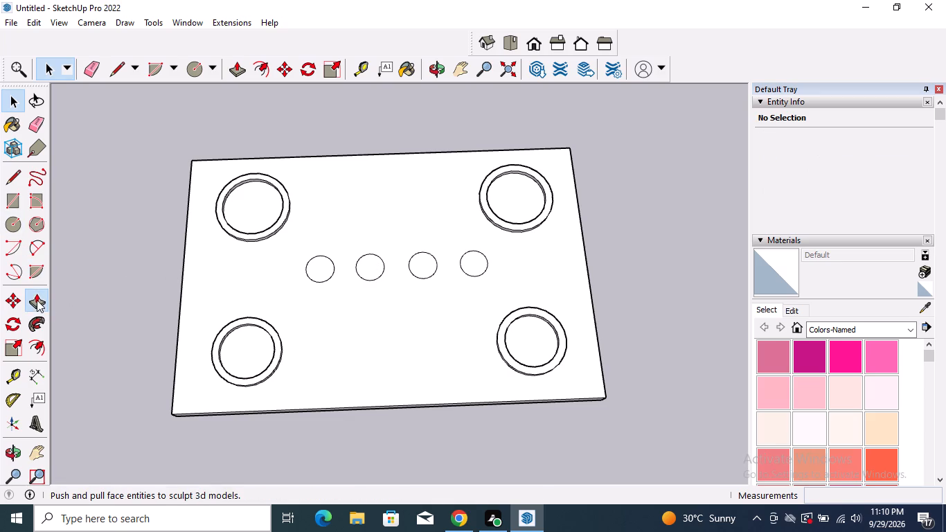
scroll(519, 240, "up", 3)
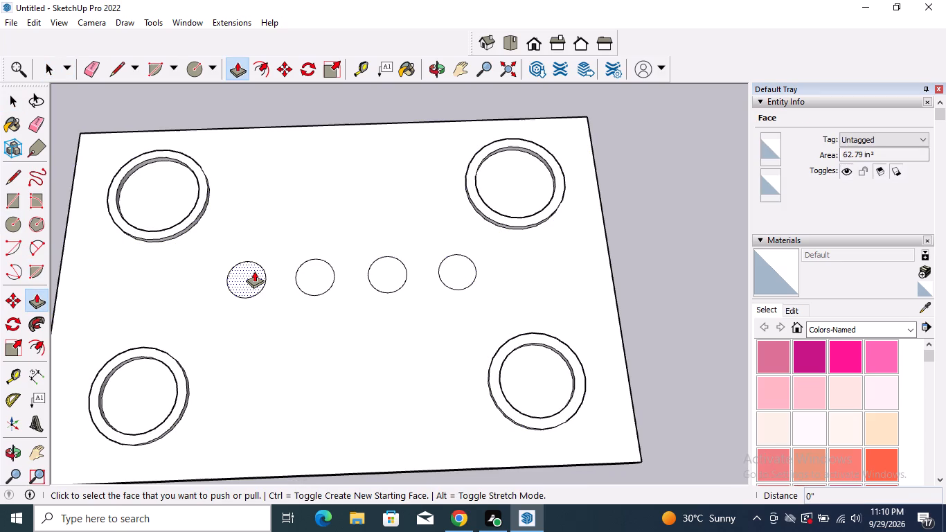
left_click(253, 271)
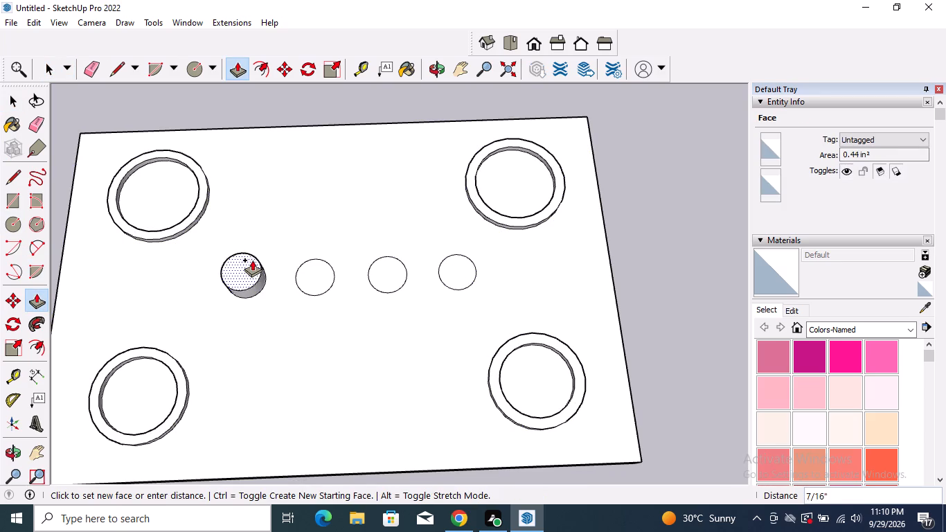
left_click(251, 260)
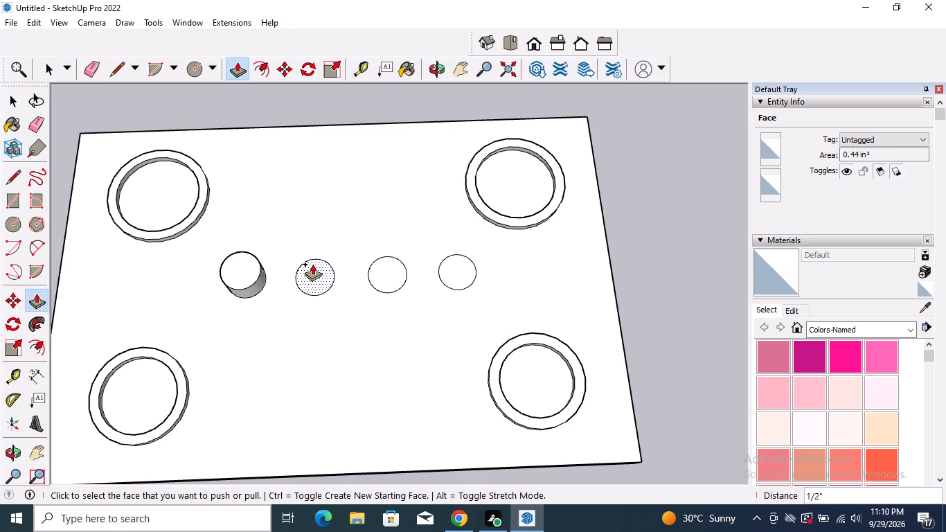
double_click(312, 264)
double_click(393, 268)
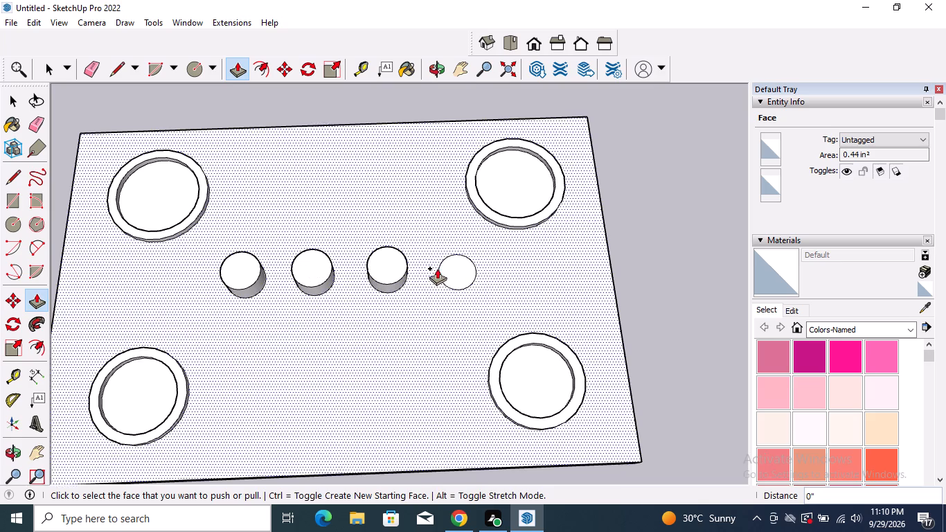
double_click(456, 263)
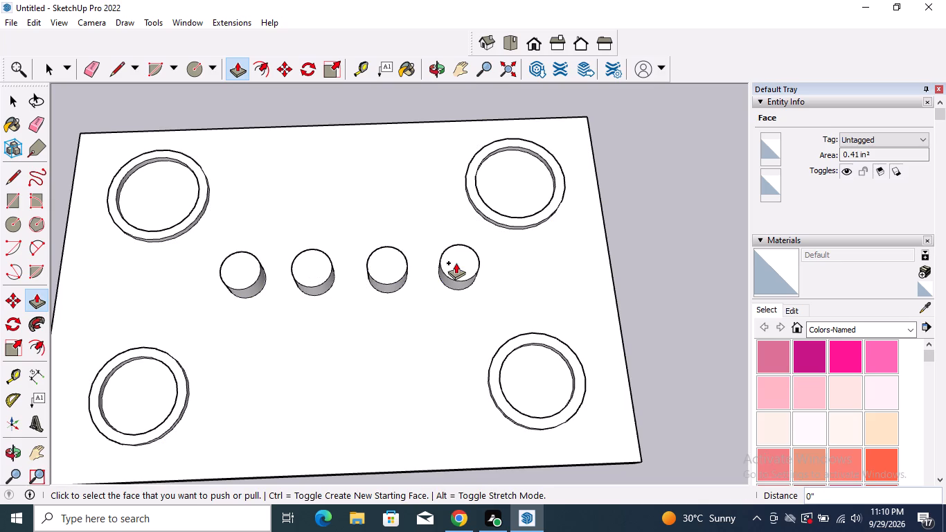
key("space")
Select the whole cooktop with its slab, burner rings and knobs, and make it a group.
scroll(462, 261, "down", 4)
middle_click_drag(458, 313, 497, 169)
middle_click_drag(402, 420, 402, 411)
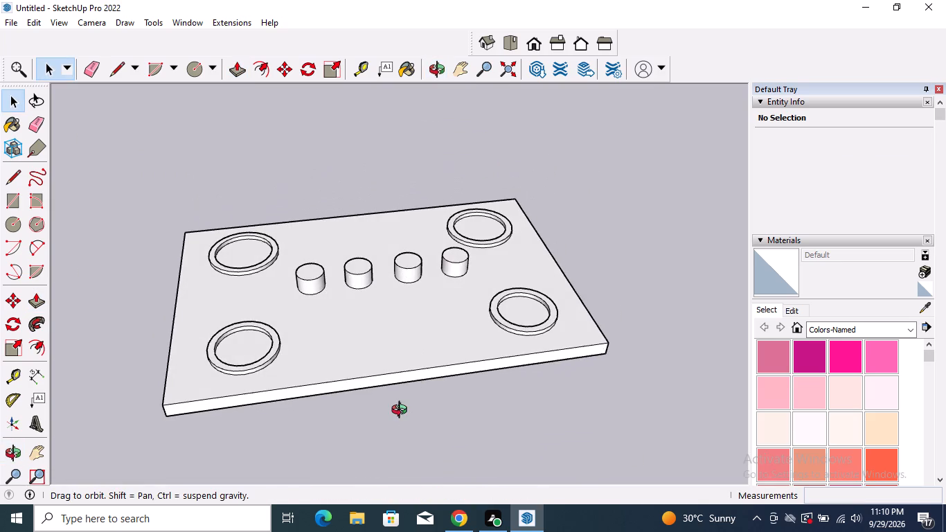
middle_click_drag(402, 411, 382, 414)
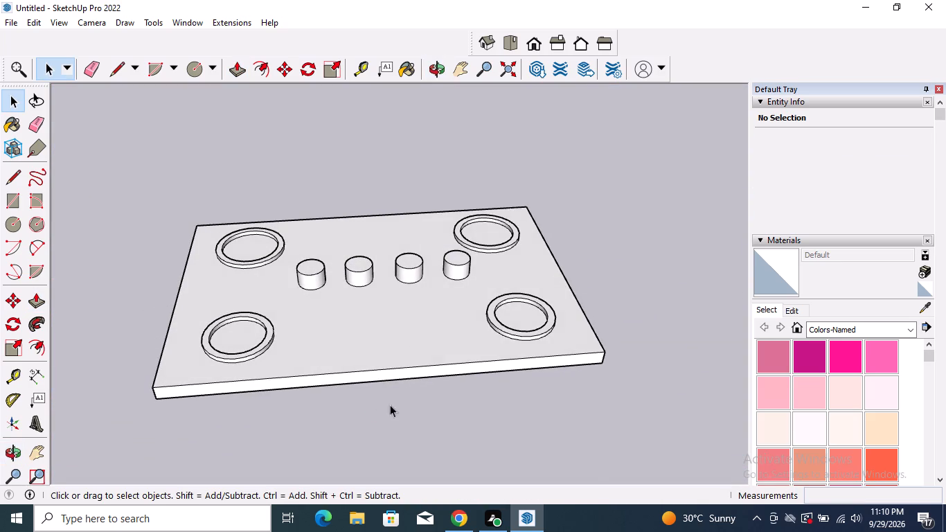
triple_click(416, 325)
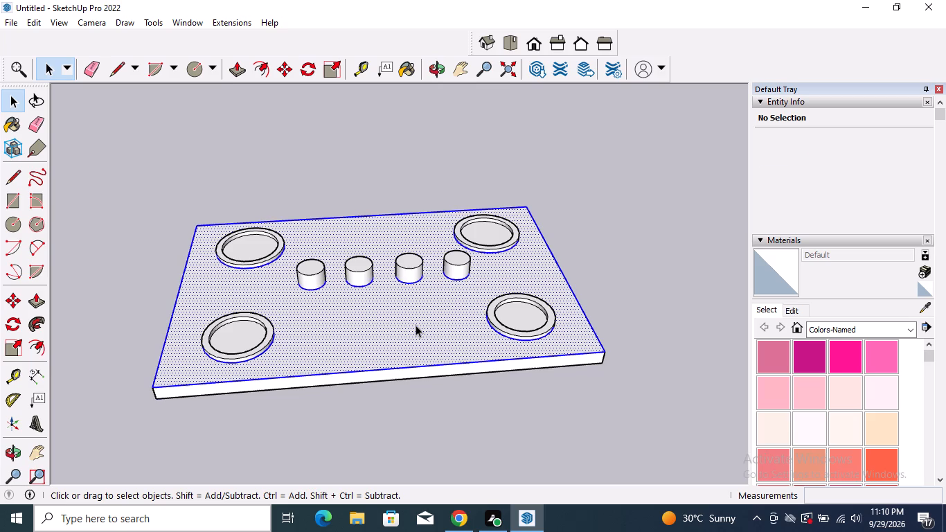
right_click(416, 325)
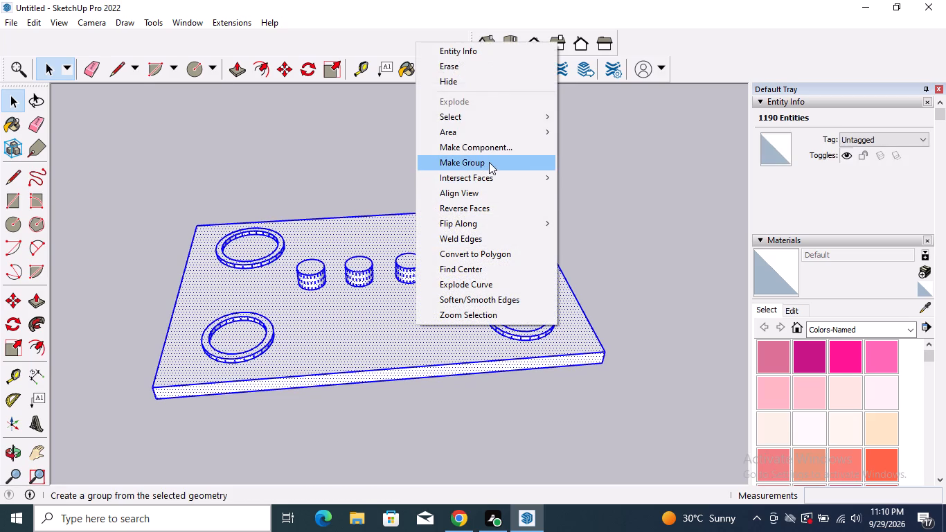
left_click(489, 161)
Move the cooktop group by its front-right bottom corner about 5' 5" onto the countertop above the drawer unit.
key("m")
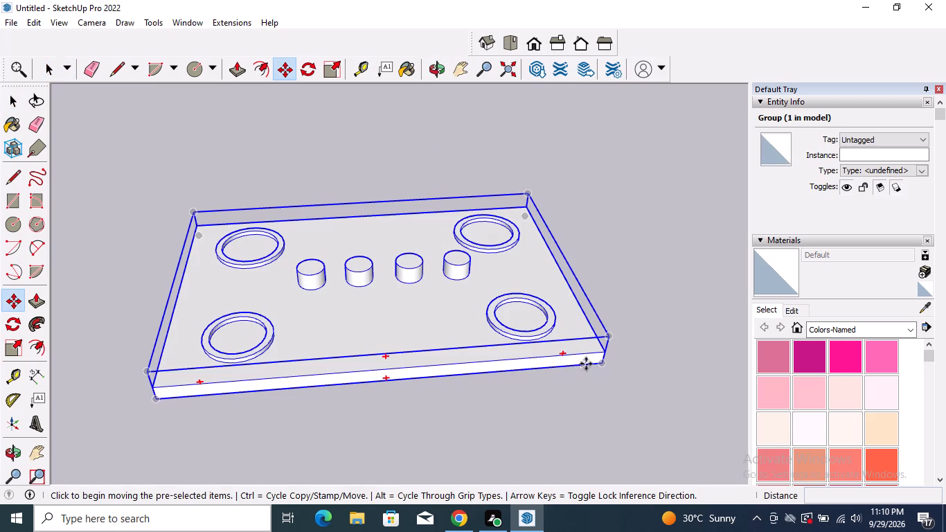
left_click(600, 364)
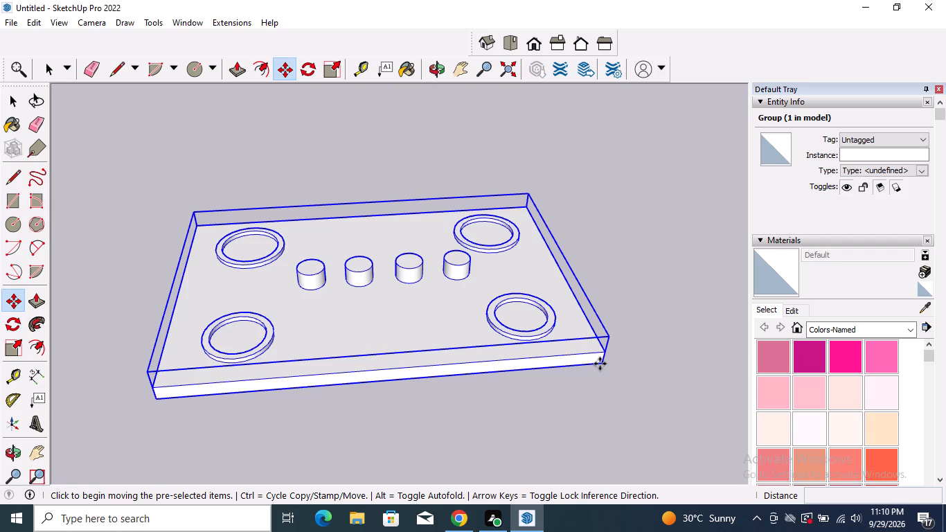
scroll(600, 364, "down", 19)
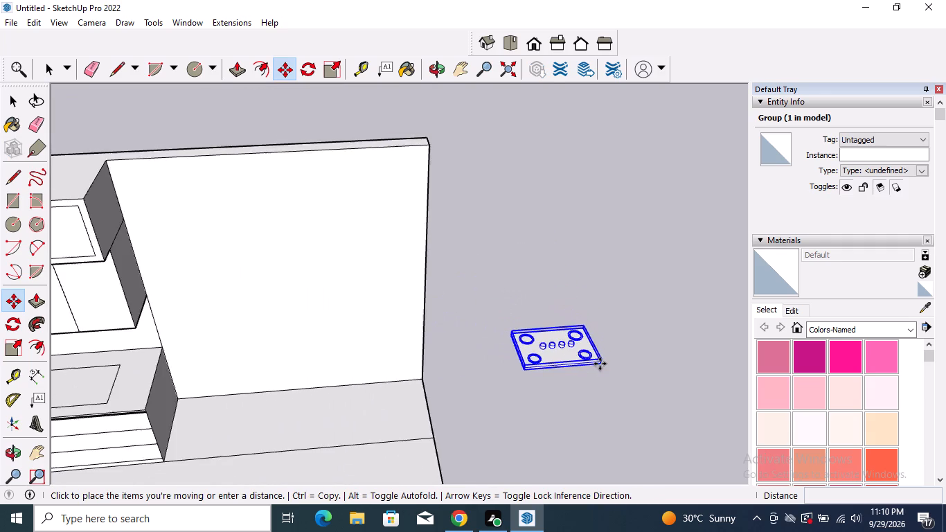
scroll(600, 364, "down", 5)
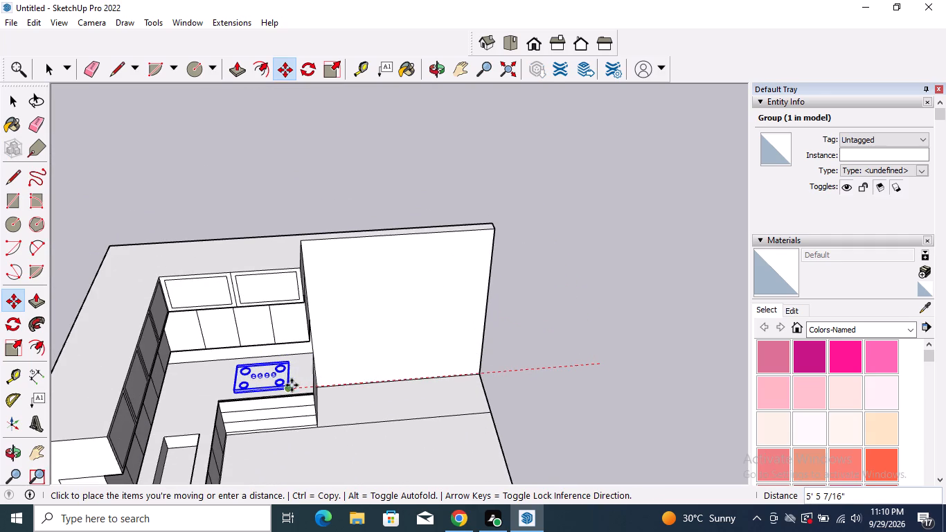
left_click(289, 386)
key("space")
Clear the selection and examine the cooktop's placement on the counter up close and within the whole kitchen corner.
scroll(268, 378, "up", 4)
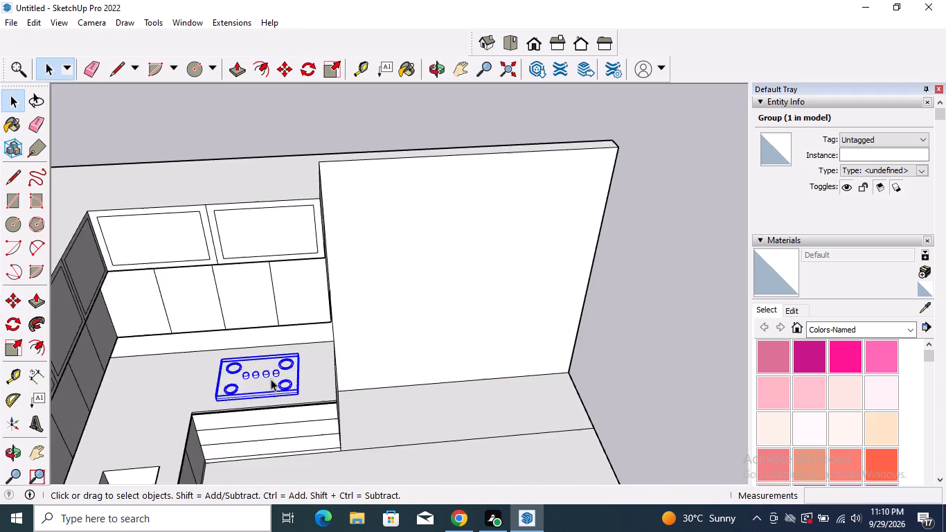
scroll(271, 379, "up", 5)
scroll(321, 353, "down", 6)
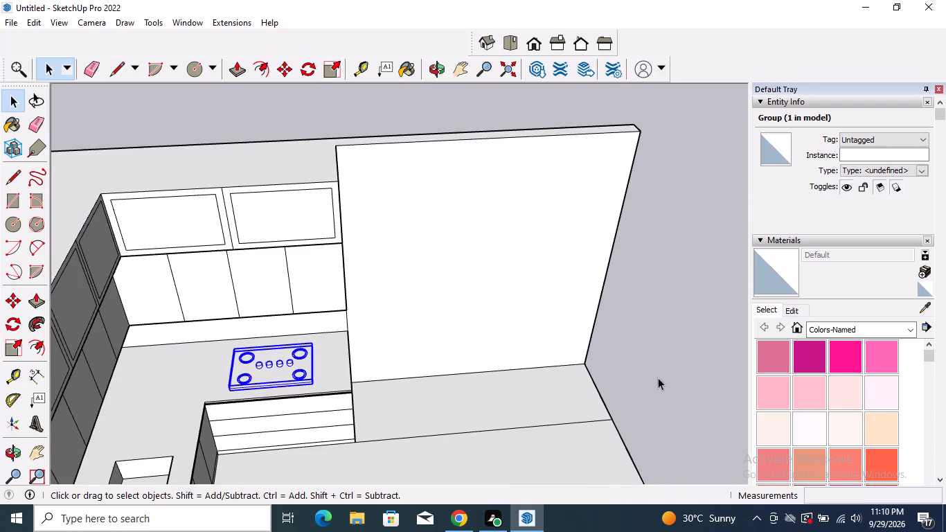
left_click(658, 377)
scroll(254, 369, "up", 7)
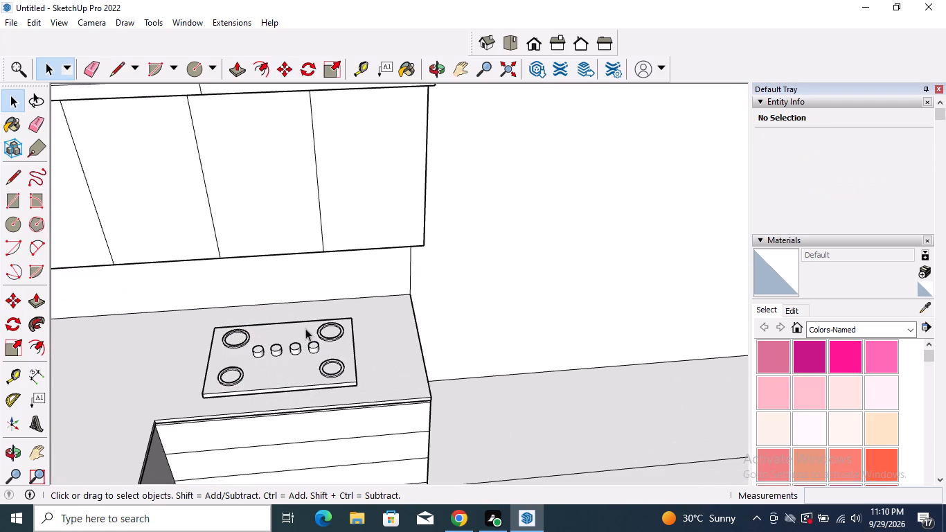
scroll(305, 328, "down", 12)
middle_click_drag(417, 374, 296, 285)
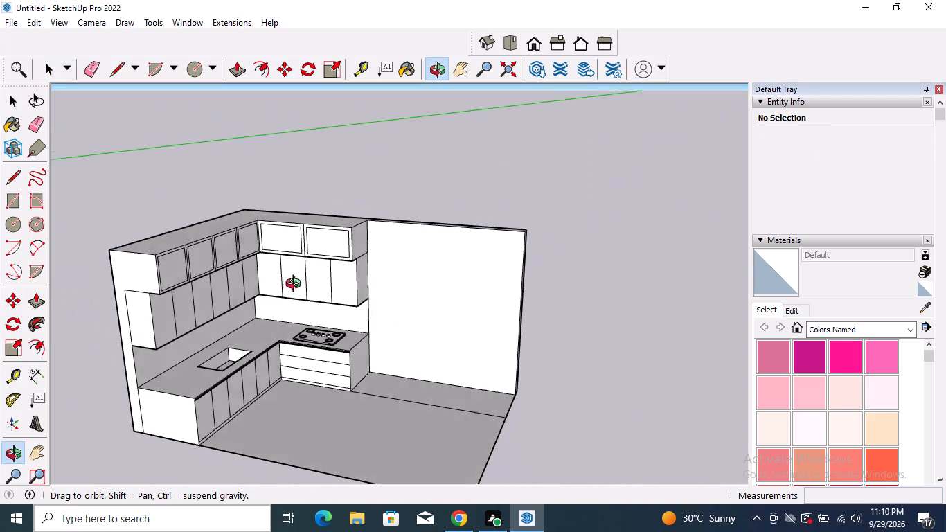
middle_click_drag(296, 285, 283, 285)
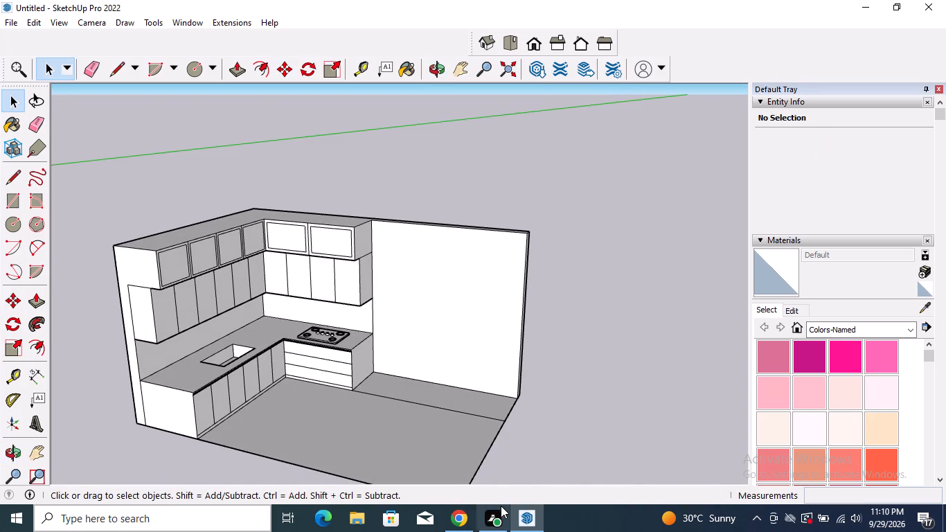
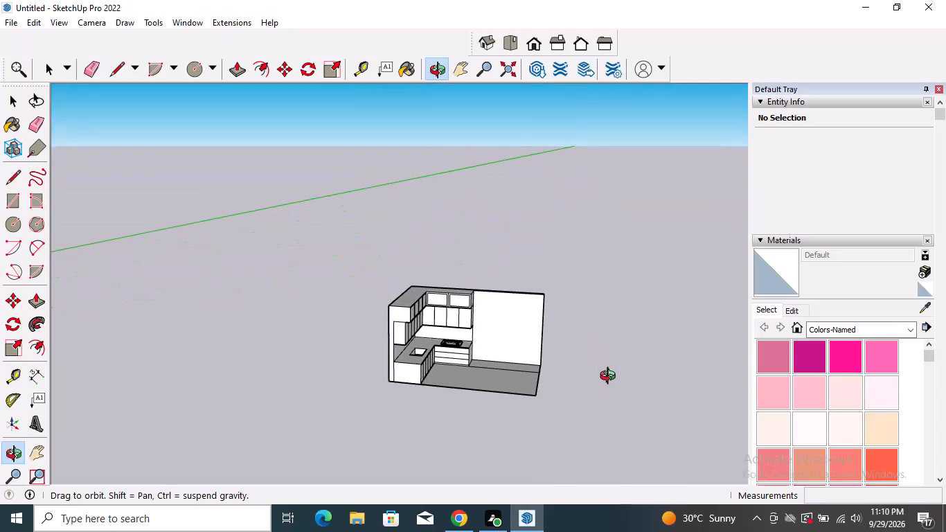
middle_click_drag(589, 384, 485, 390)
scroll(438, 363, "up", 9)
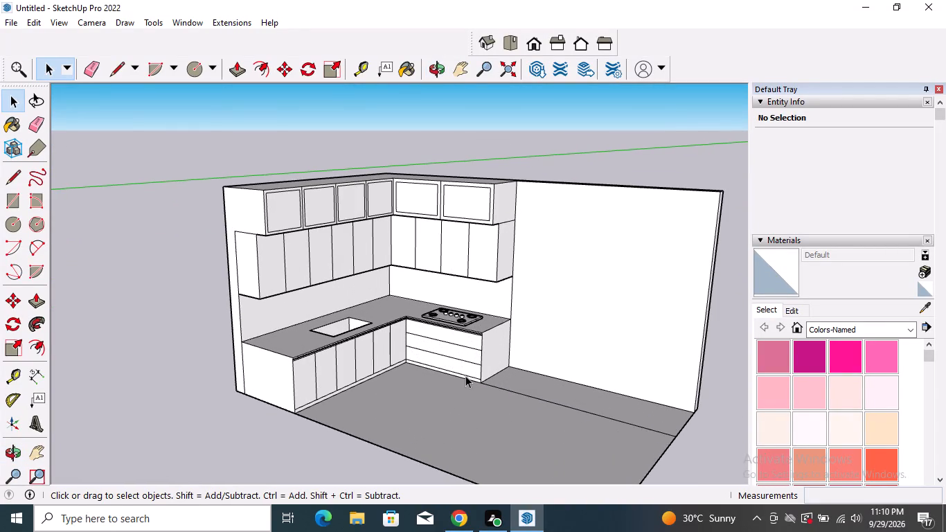
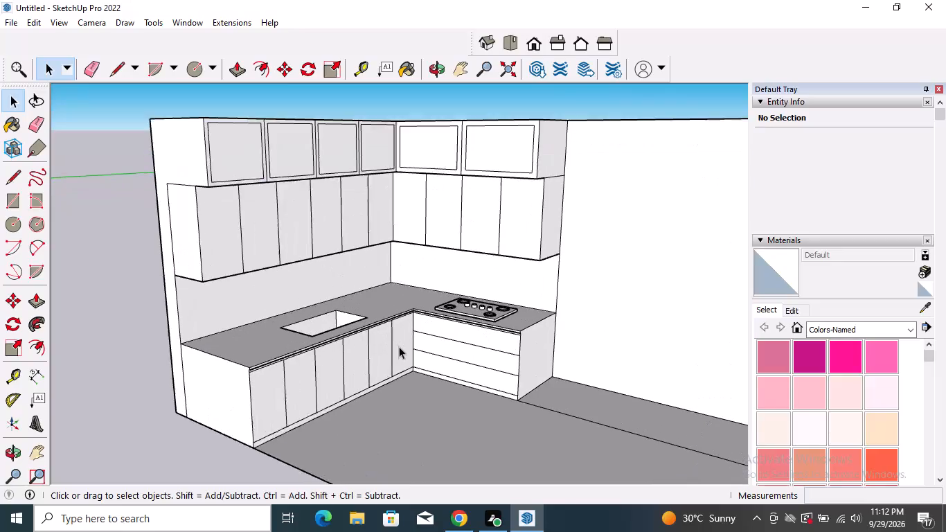
Draw a baseboard line about 11 5/8" long across the exposed end of the drawer base cabinet, continuing the front toe-kick line.
scroll(400, 346, "down", 4)
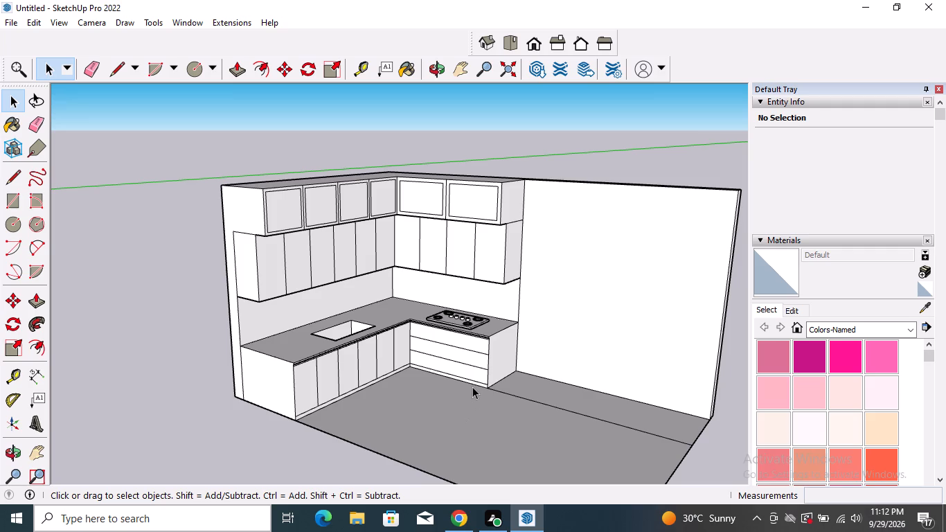
scroll(482, 367, "up", 7)
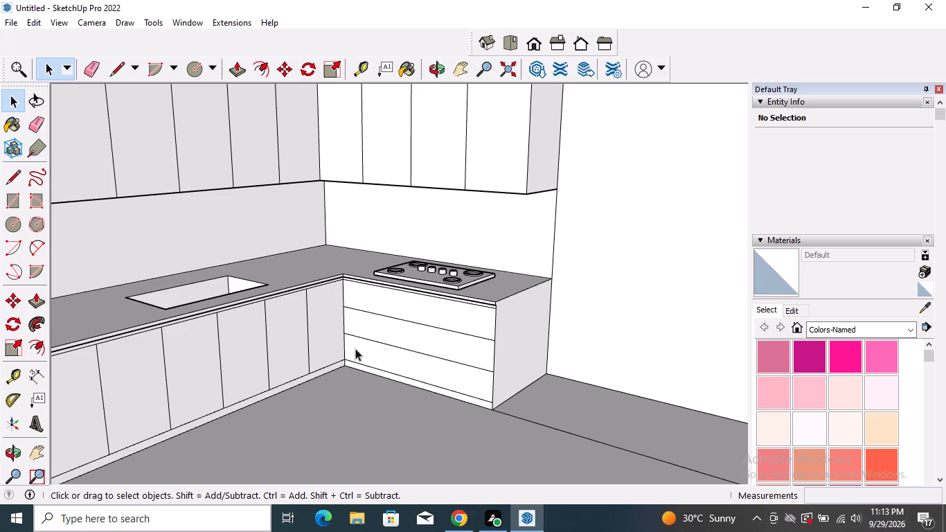
left_click(17, 178)
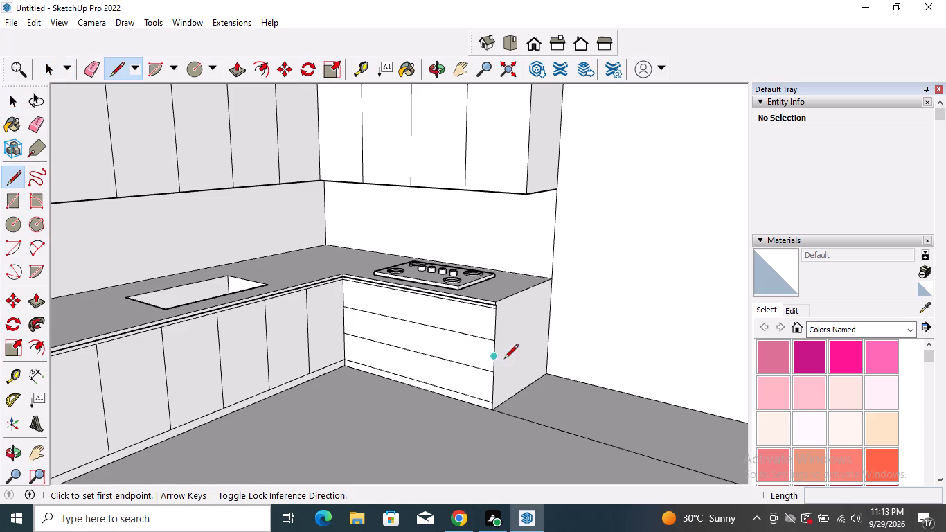
scroll(546, 386, "up", 7)
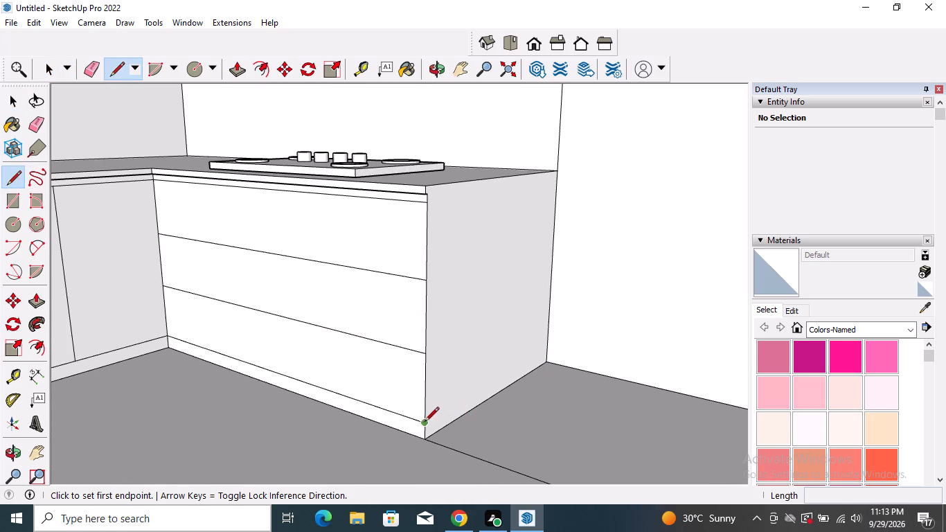
left_click(422, 425)
left_click(548, 347)
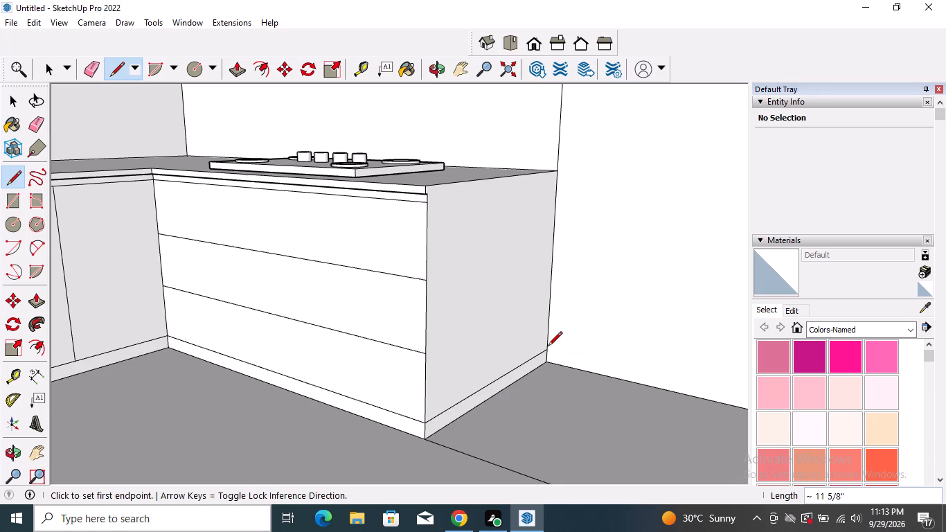
key("space")
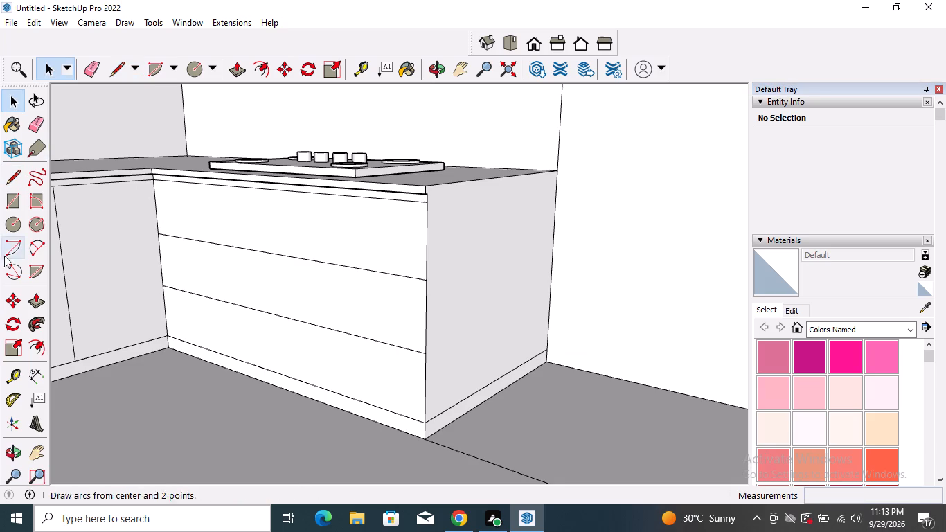
Push/Pull the toe-kick strip on the drawer cabinet's end outward about 1' 10" along the wall to form a low plinth.
left_click(35, 298)
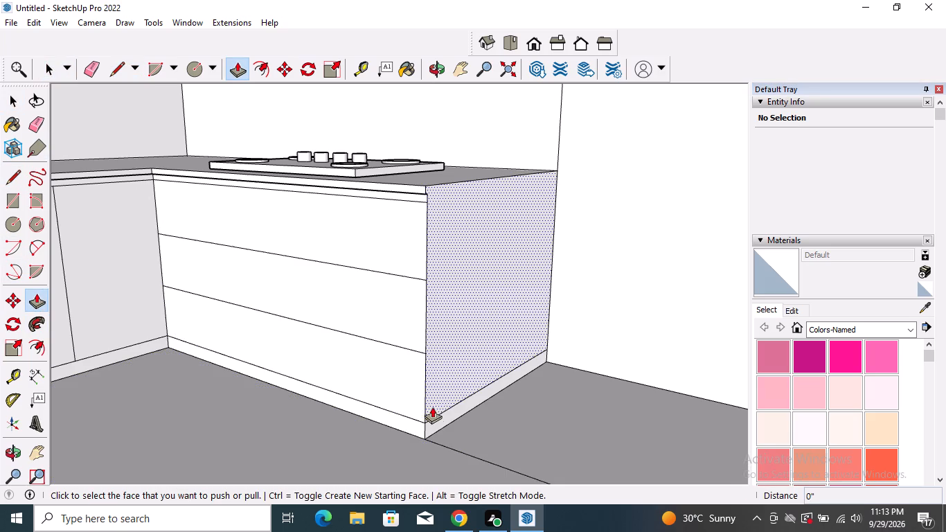
left_click(445, 414)
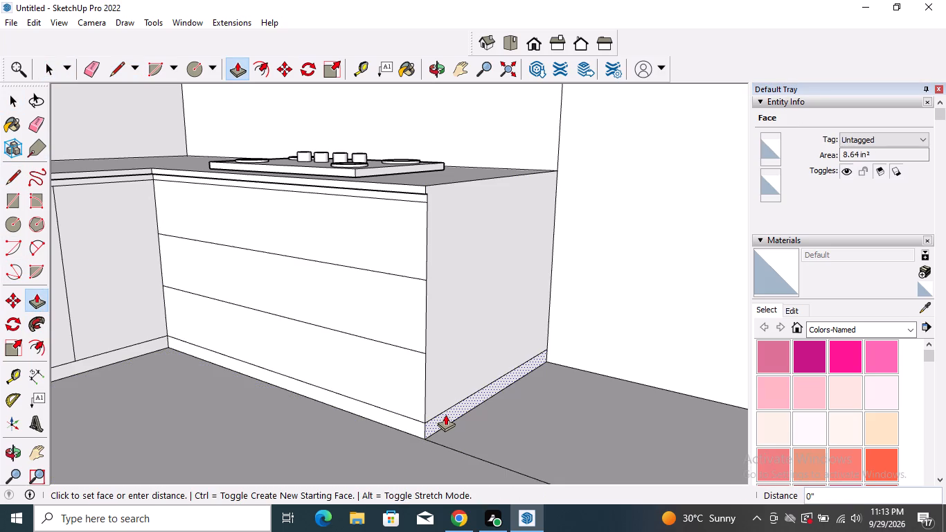
scroll(446, 414, "down", 3)
scroll(514, 432, "down", 3)
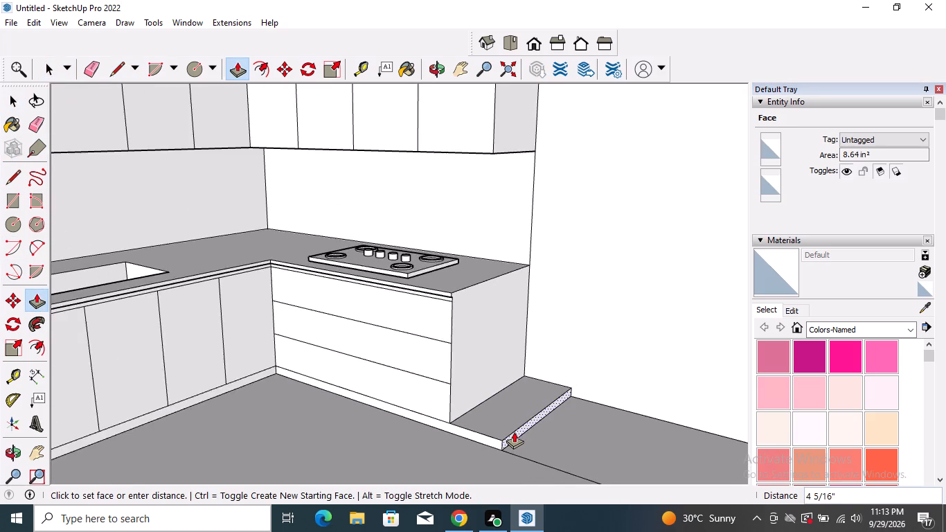
scroll(514, 432, "down", 4)
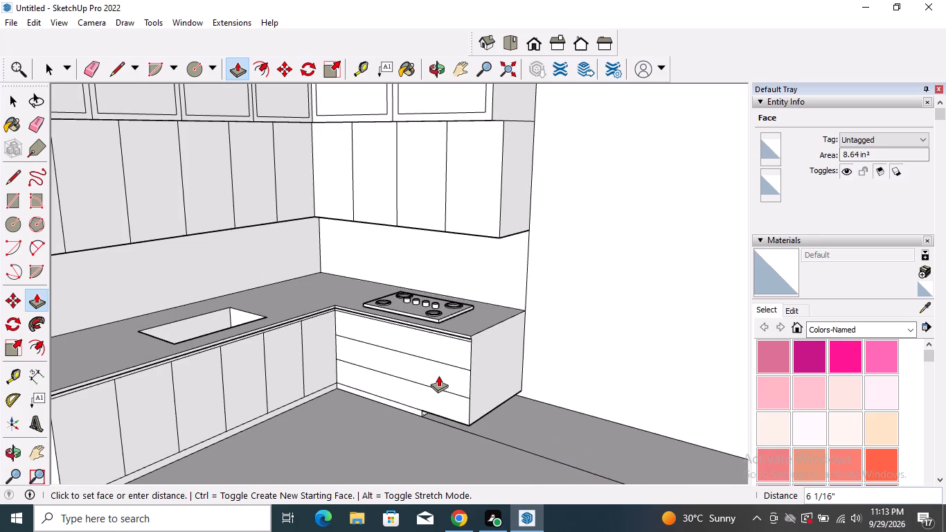
scroll(438, 375, "down", 6)
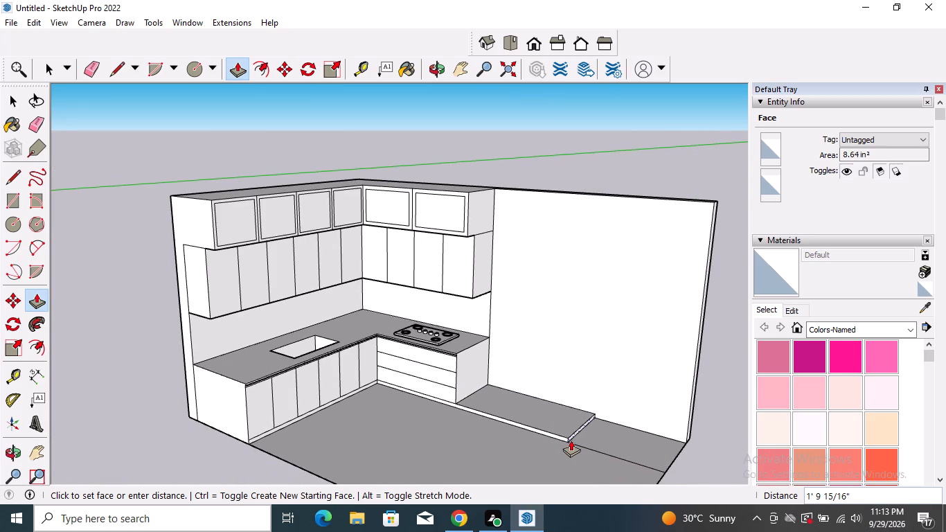
left_click(578, 444)
key("space")
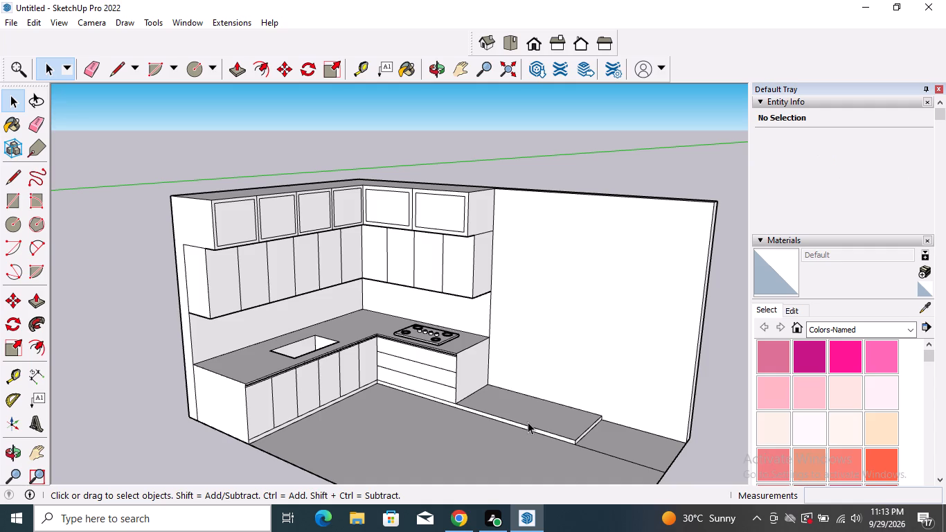
Push/Pull the plinth's top face up to the wall's top edge, about 3' 2 5/8", to form a tall cabinet block.
left_click(10, 183)
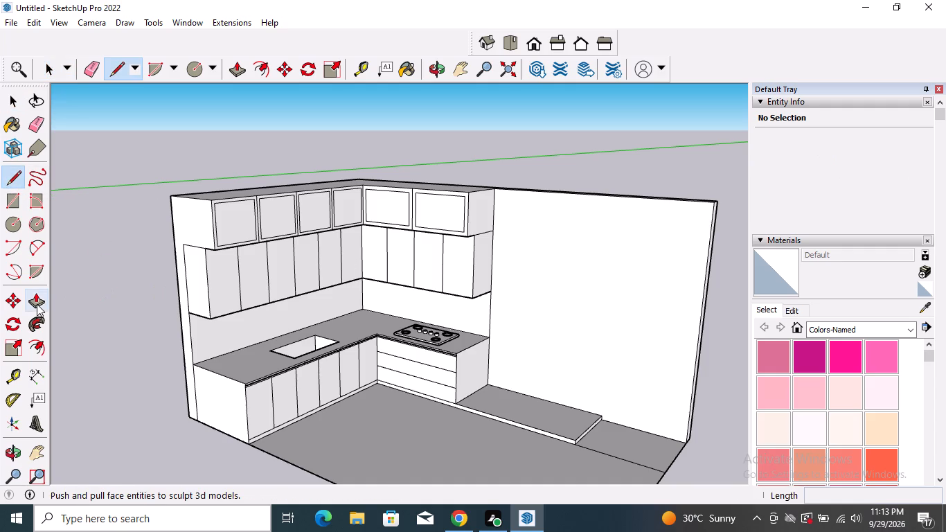
left_click(36, 303)
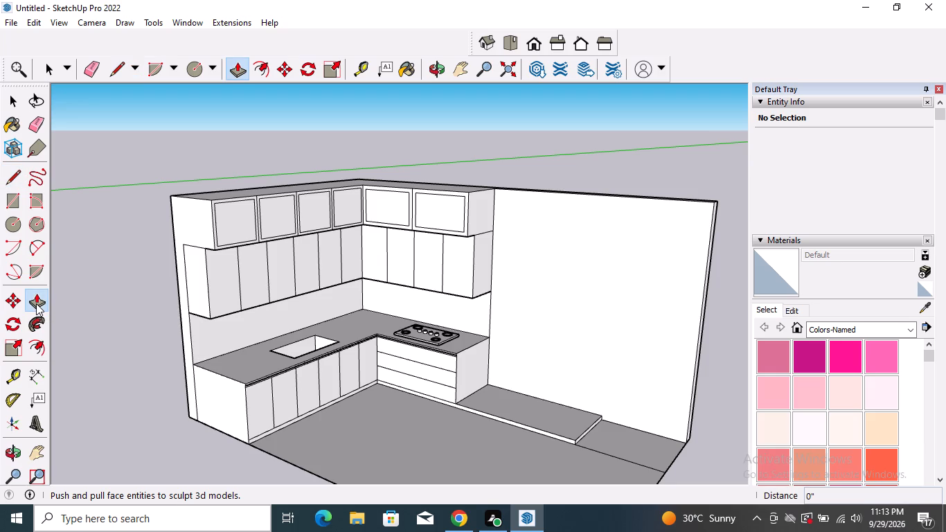
left_click(517, 404)
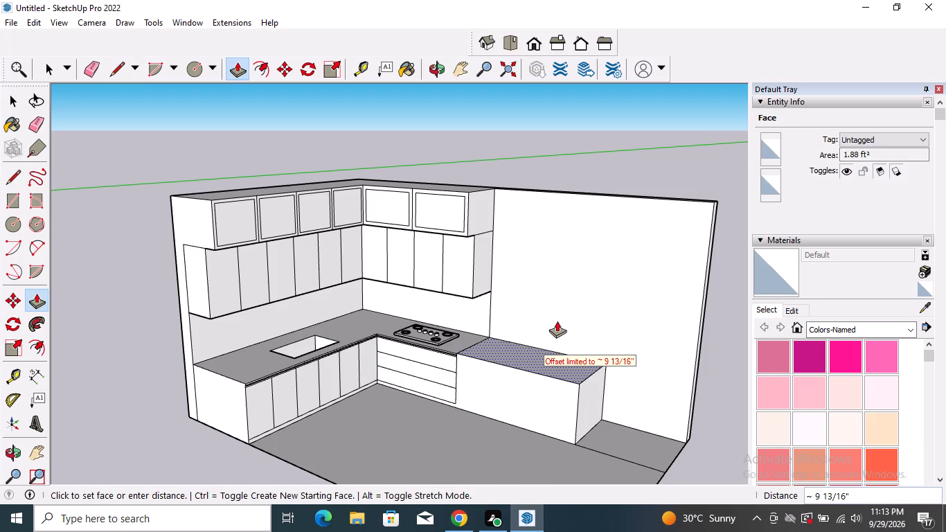
left_click(668, 197)
key("space")
Draw a vertical line on the tall cabinet's front from the plinth line to the top edge, splitting it into two panels.
left_click(10, 182)
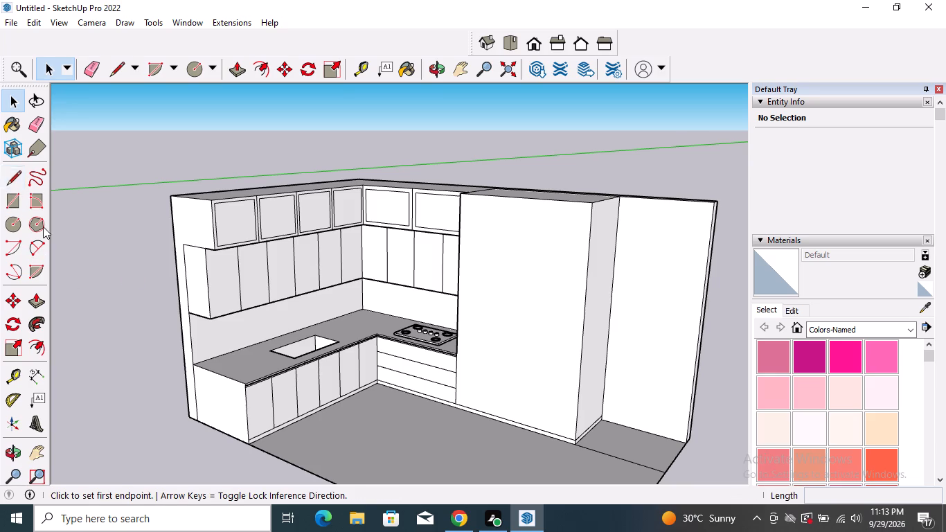
left_click(514, 418)
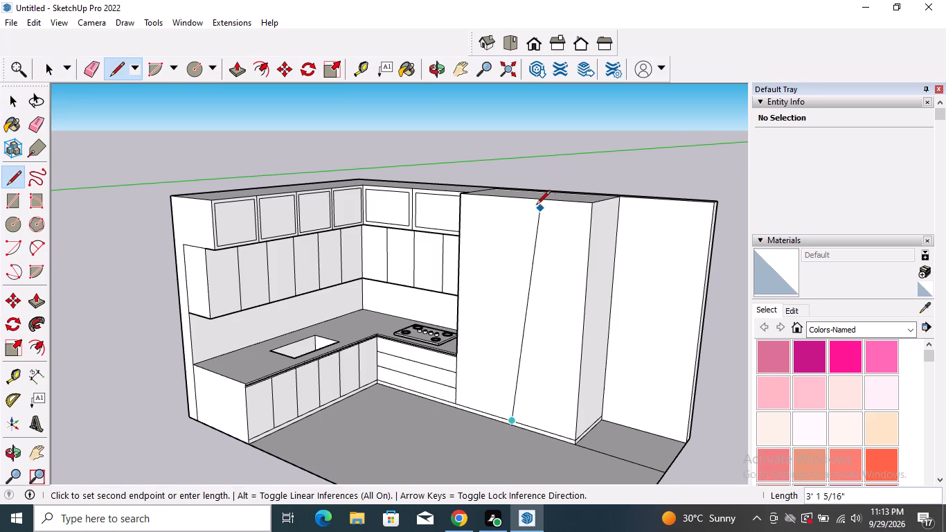
left_click(518, 197)
key("space")
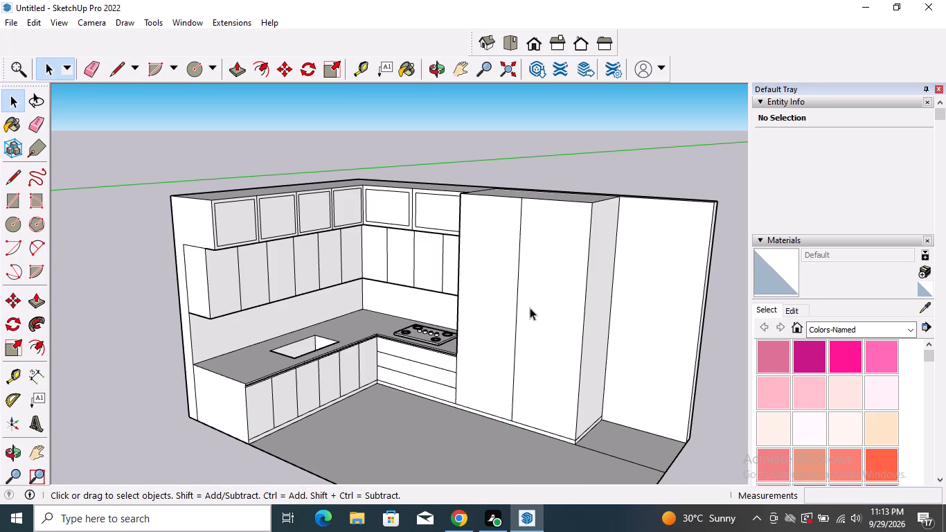
Move the vertical dividing line slightly away from the cooktop to widen the tall cabinet panel beside it.
scroll(538, 345, "up", 2)
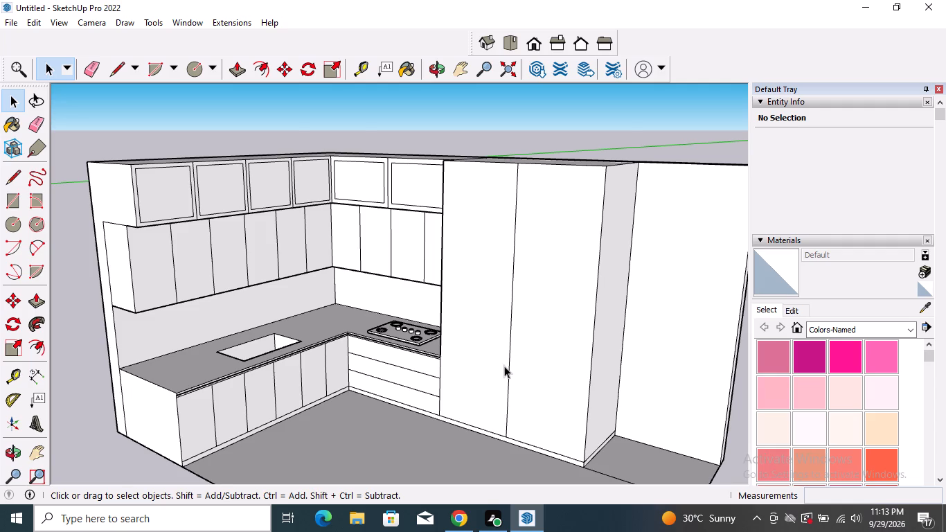
scroll(504, 366, "up", 2)
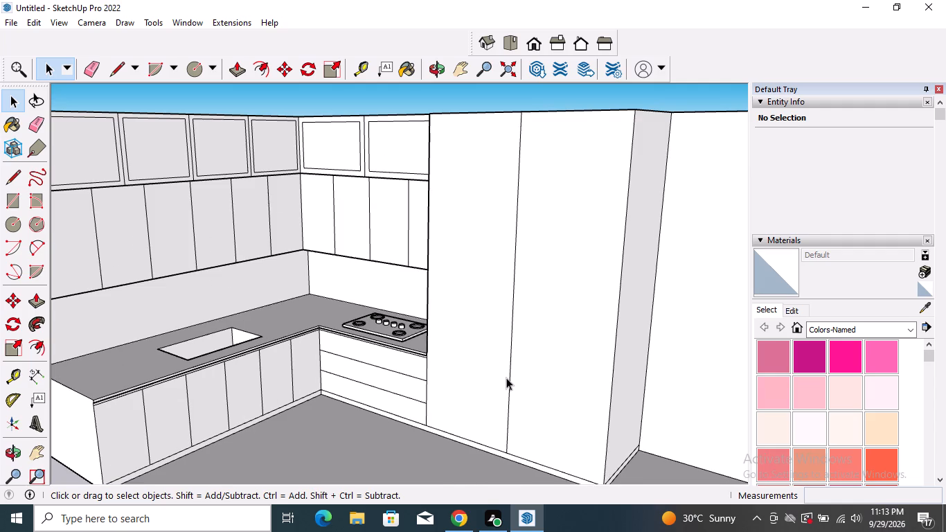
left_click(510, 387)
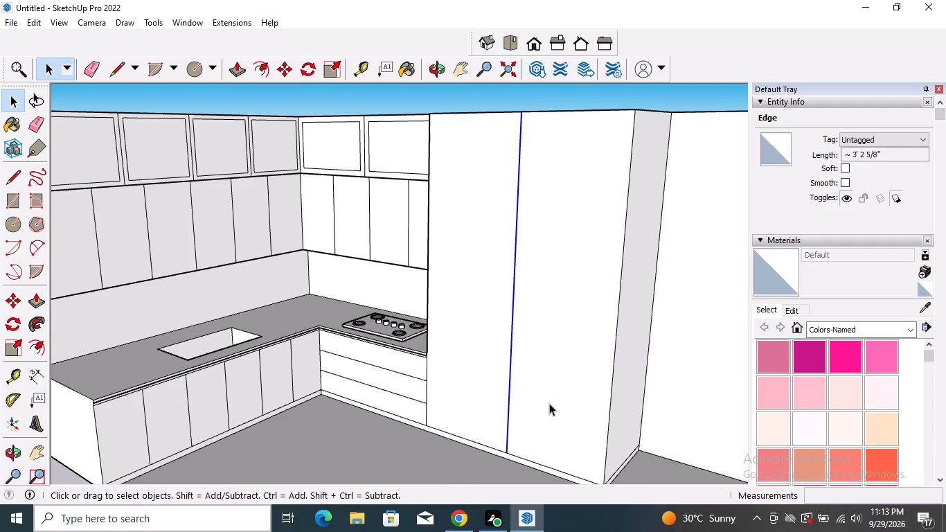
key("m")
left_click(507, 457)
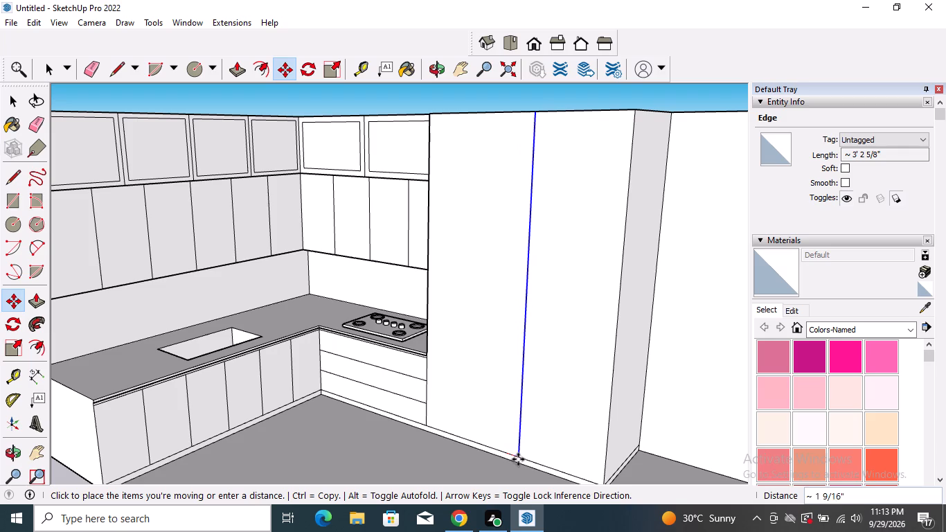
left_click(523, 461)
key("space")
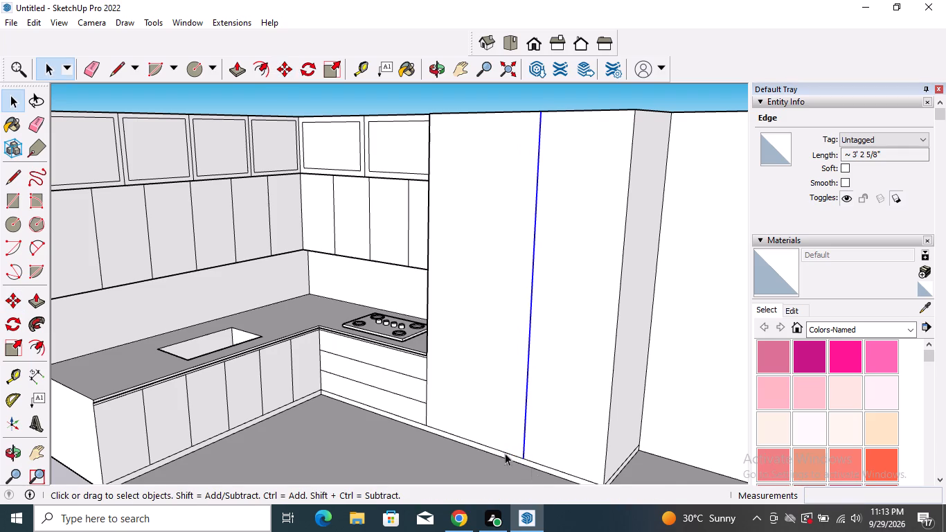
Offset the outline of the tall cabinet's narrower outer panel inward by about 7/8" to create a framed door.
scroll(452, 438, "down", 5)
left_click(629, 200)
scroll(534, 348, "up", 4)
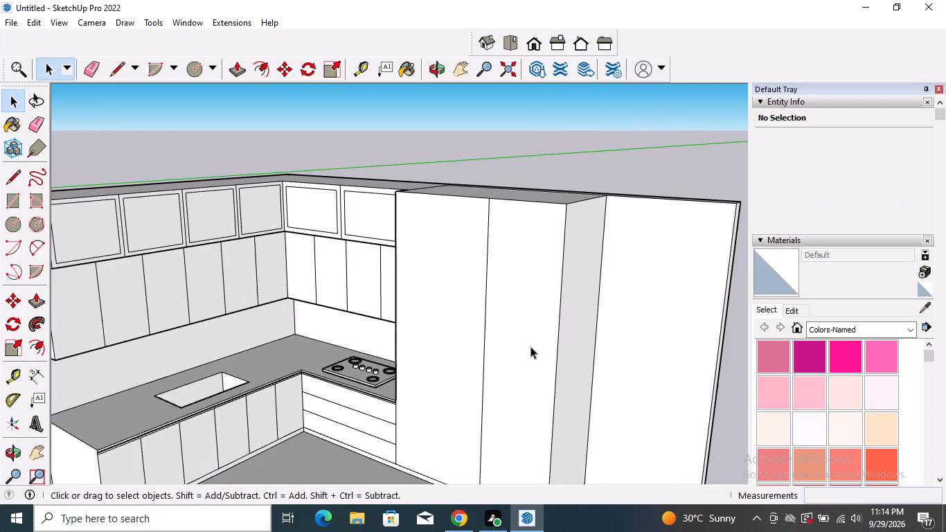
scroll(502, 294, "down", 2)
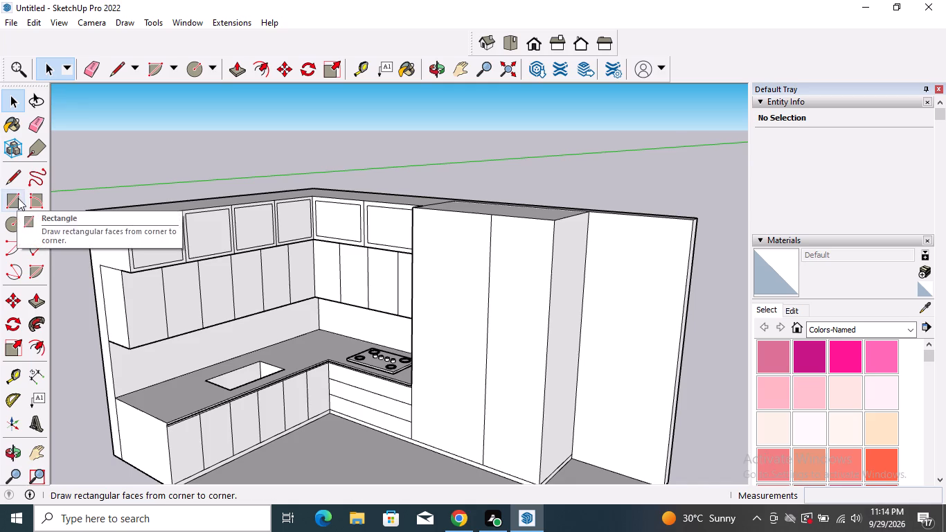
left_click(37, 353)
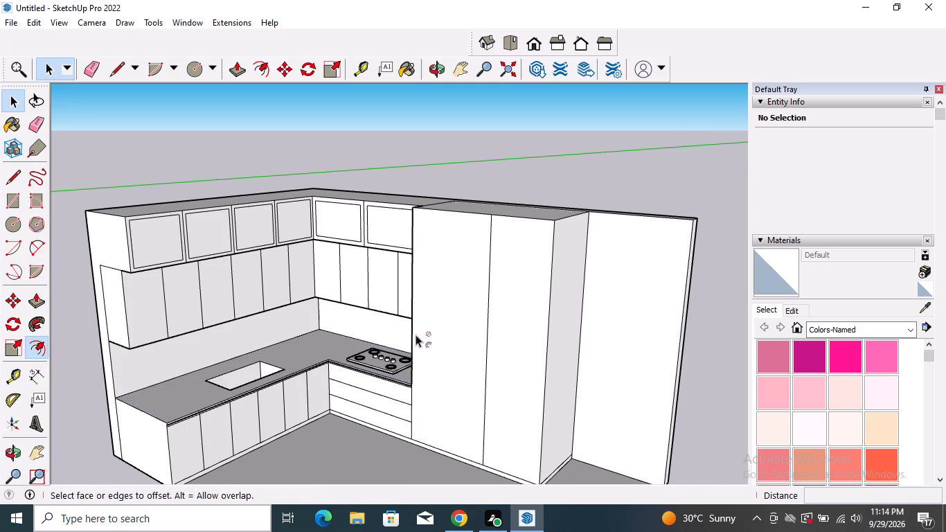
left_click(533, 344)
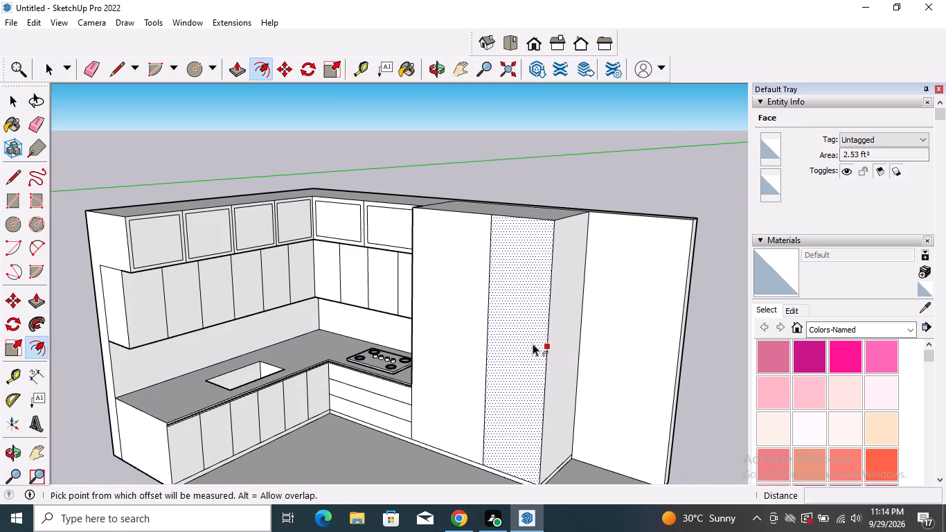
scroll(544, 269, "up", 1)
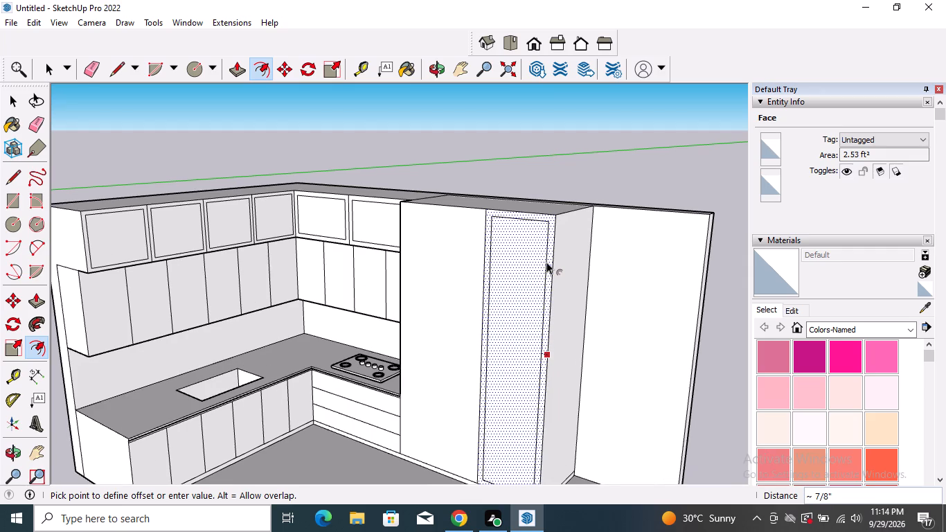
left_click(546, 260)
key("space")
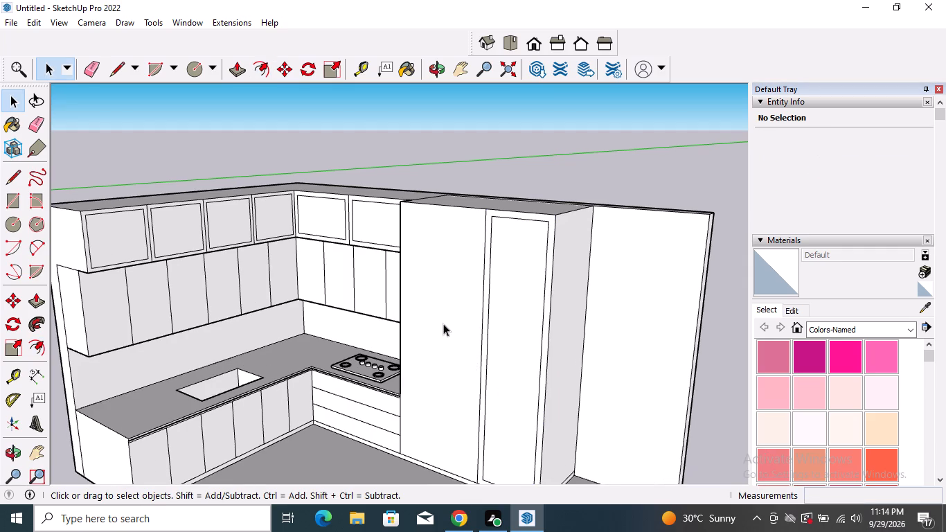
Draw two 1' 1 3/4" horizontal lines across the tall cabinet's wider panel, one level with the framed wall cabinets' underside and one lower.
middle_click_drag(389, 303, 452, 311)
scroll(461, 254, "up", 3)
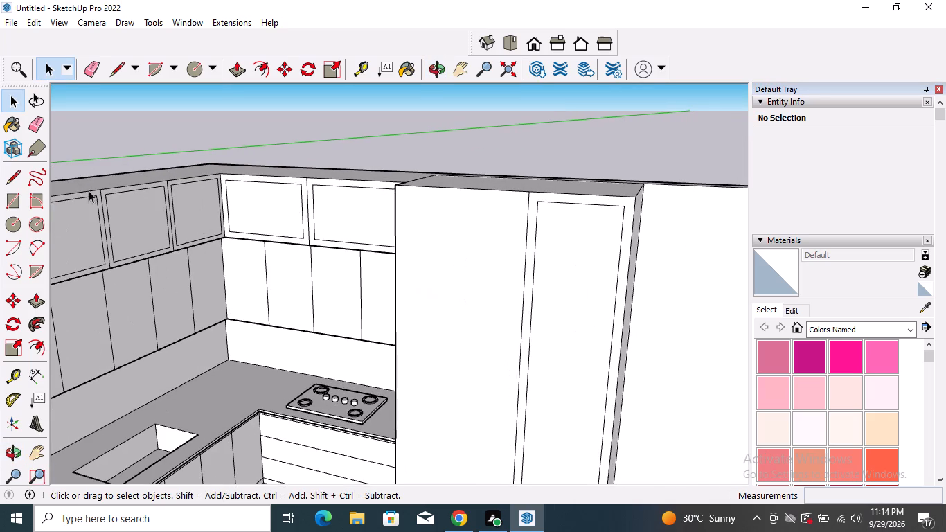
left_click(22, 173)
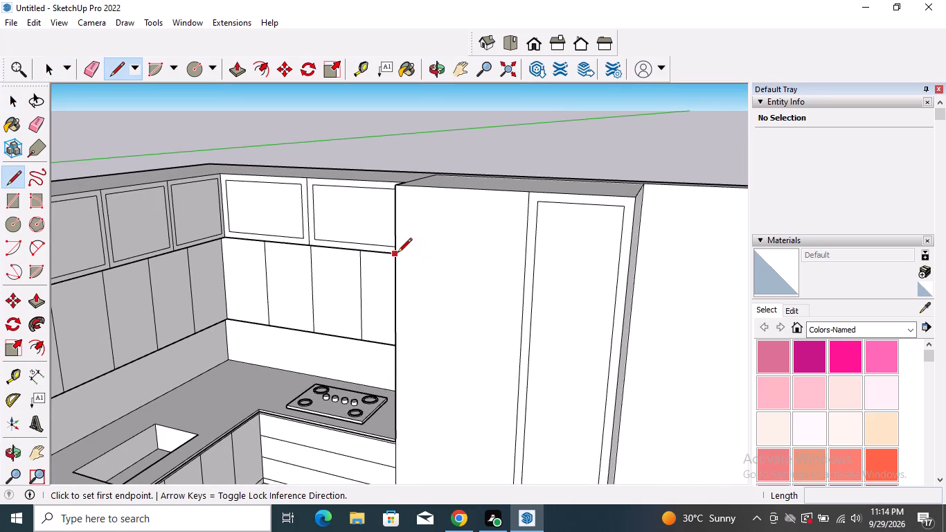
left_click(398, 253)
left_click(524, 264)
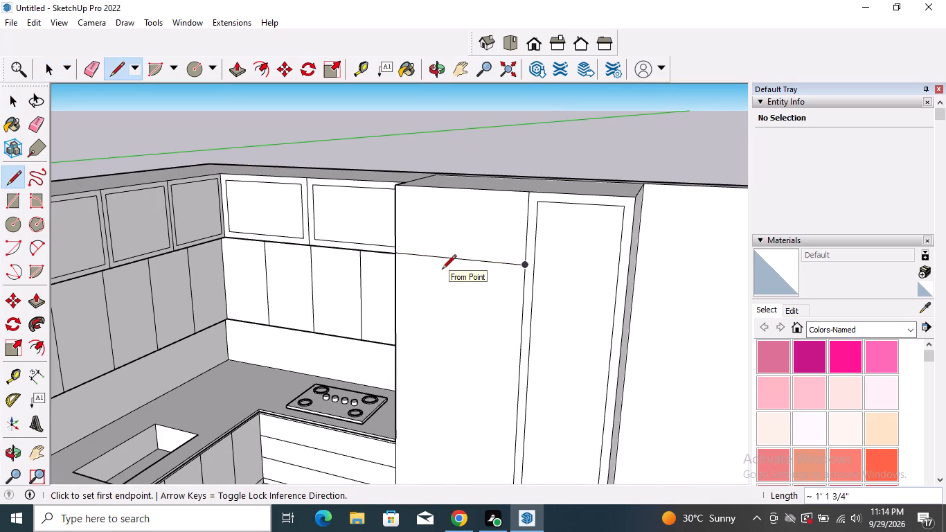
scroll(442, 270, "down", 3)
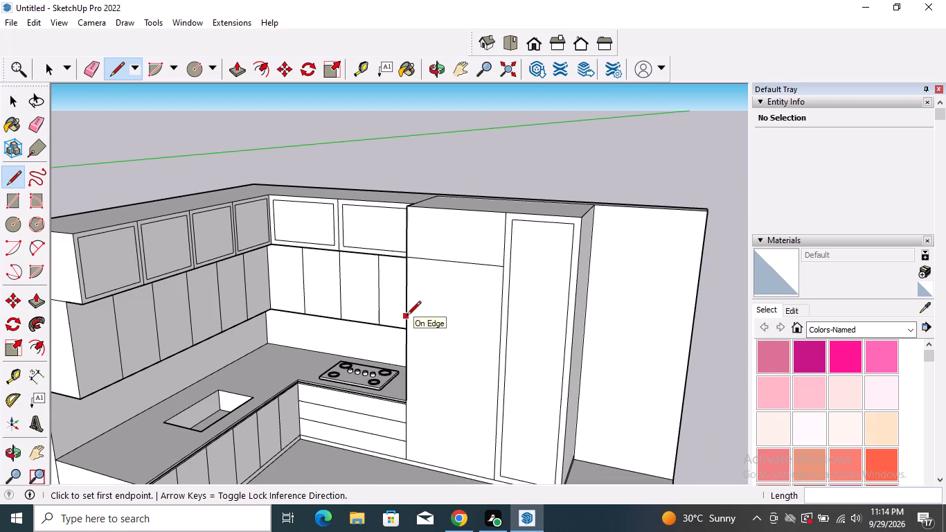
left_click(407, 314)
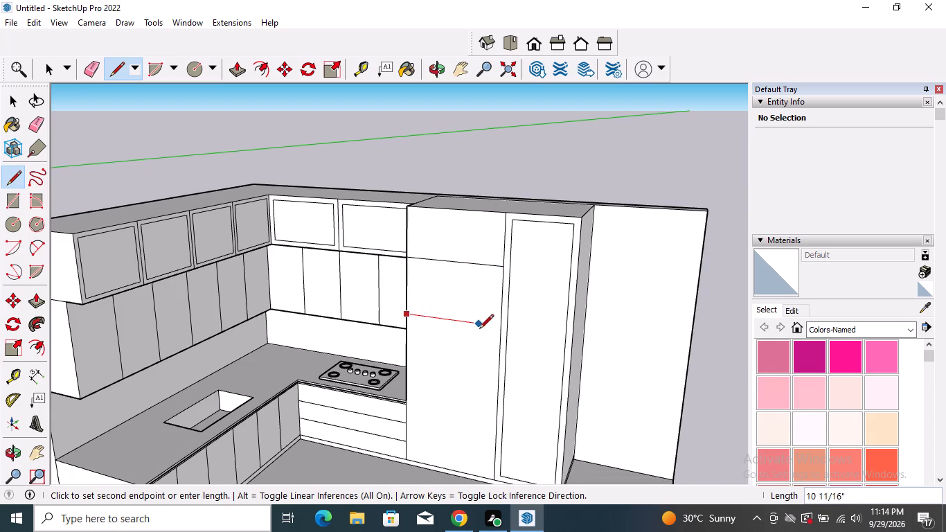
left_click(497, 328)
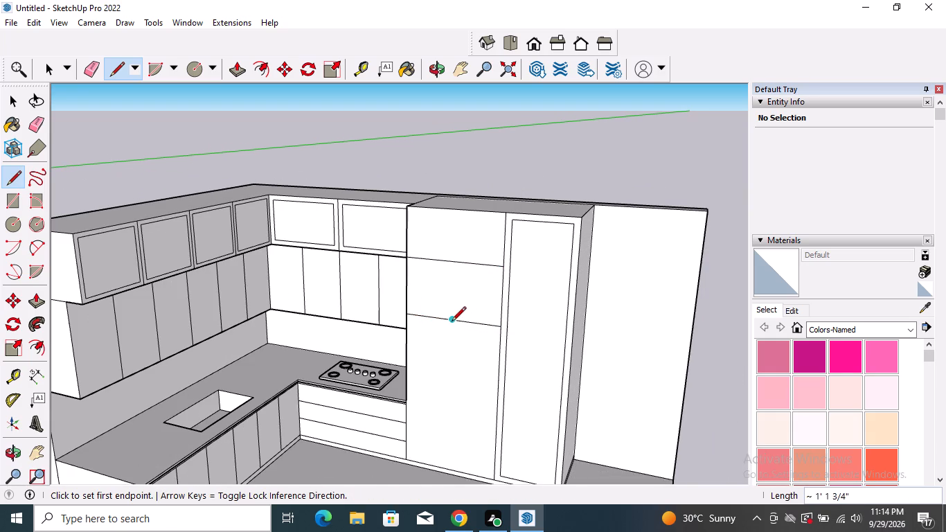
Draw a vertical line about 8 5/16" long between the wider tall cabinet panel's two horizontal lines, splitting that band in two.
left_click(452, 322)
left_click(455, 263)
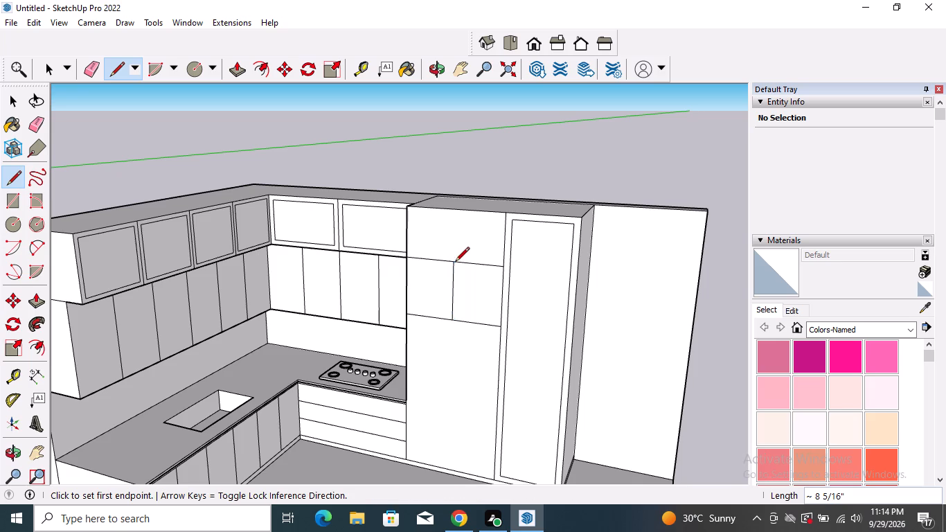
key("space")
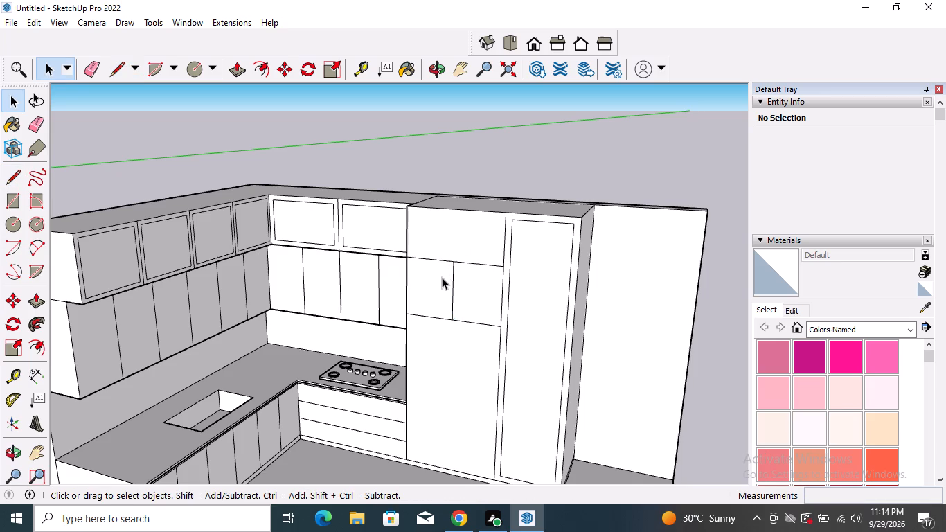
Draw a vertical line about 8 5/16" long across the same band, just inside the tall cabinet's cooktop-side edge.
scroll(466, 328, "up", 2)
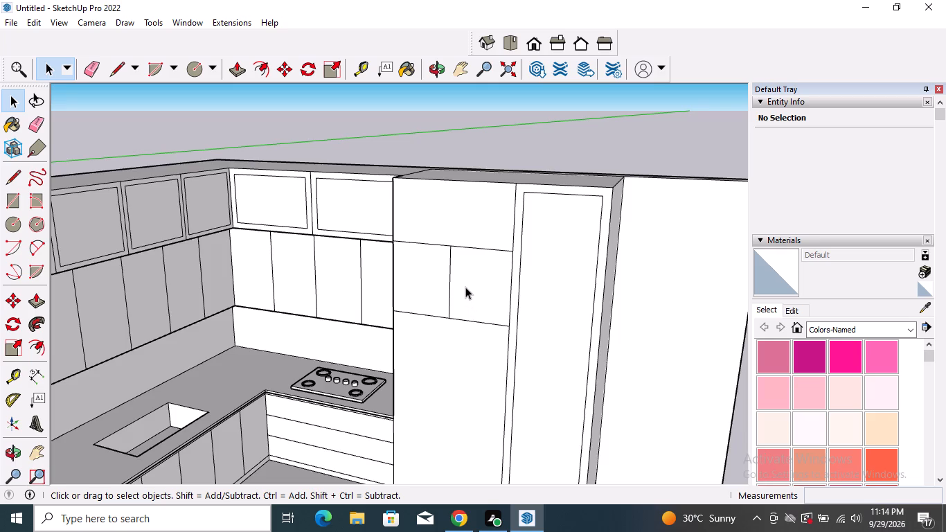
scroll(464, 286, "up", 2)
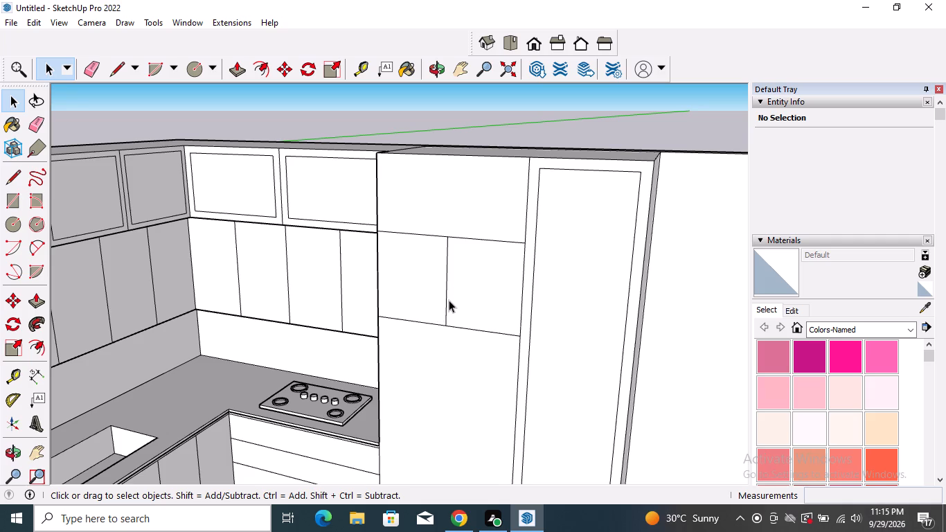
left_click(16, 176)
scroll(393, 258, "up", 6)
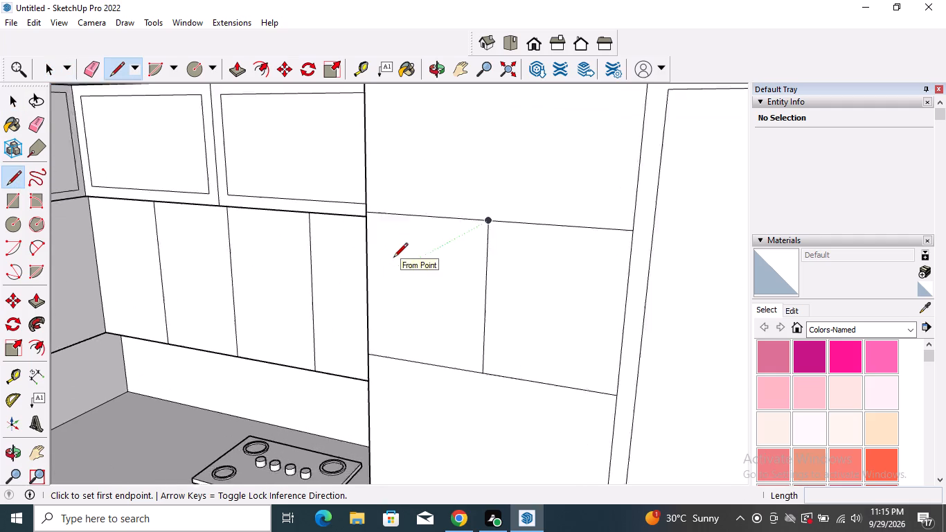
scroll(371, 341, "up", 7)
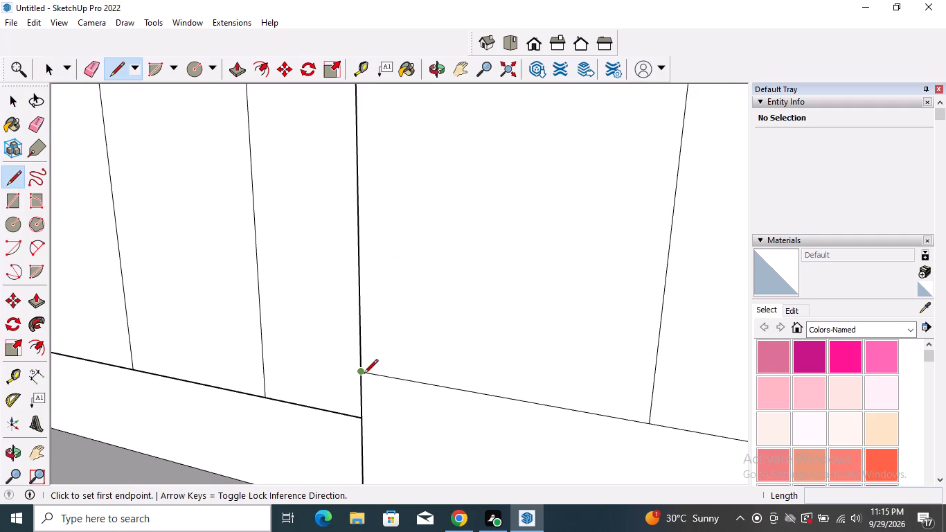
scroll(364, 375, "up", 5)
left_click(369, 374)
scroll(381, 409, "down", 6)
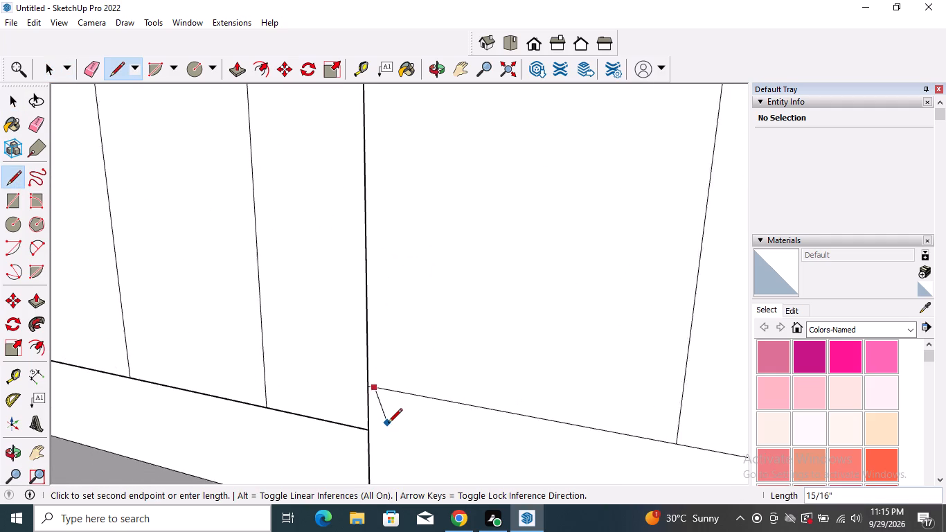
scroll(388, 424, "down", 6)
scroll(381, 240, "up", 7)
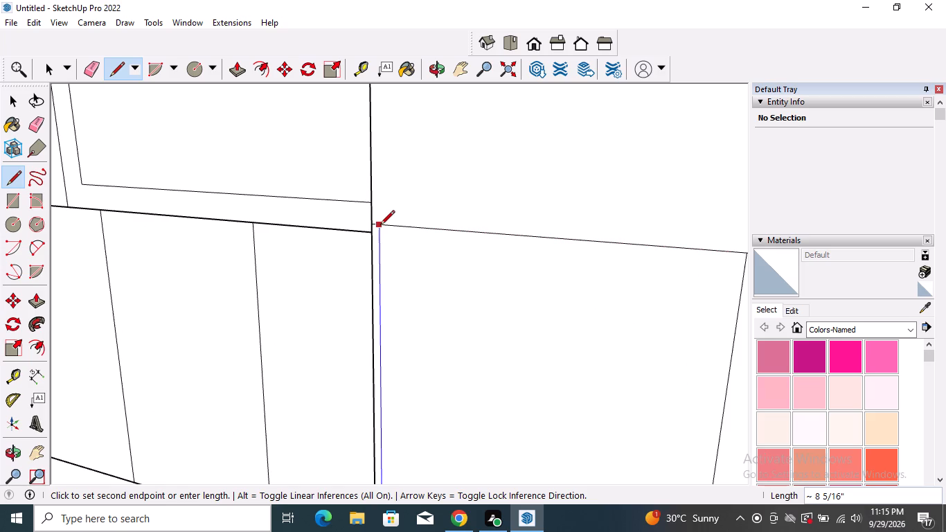
left_click(380, 226)
key("space")
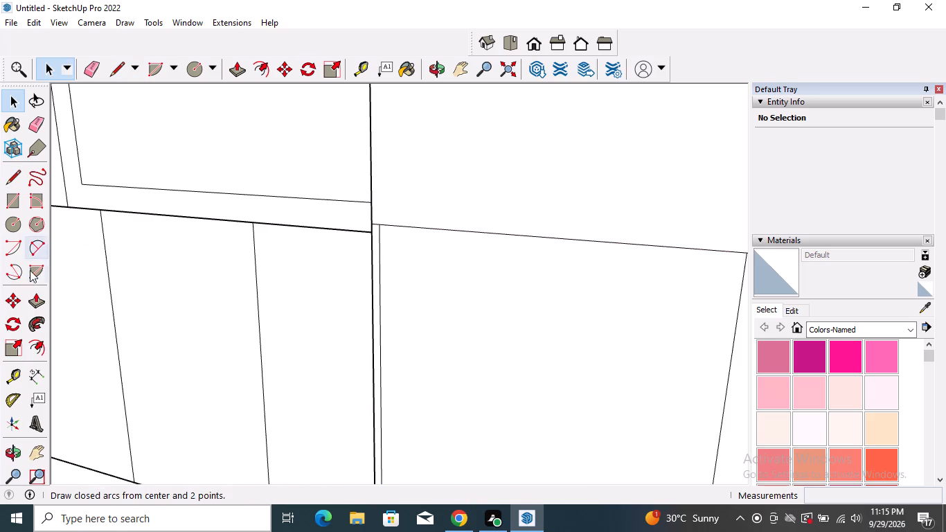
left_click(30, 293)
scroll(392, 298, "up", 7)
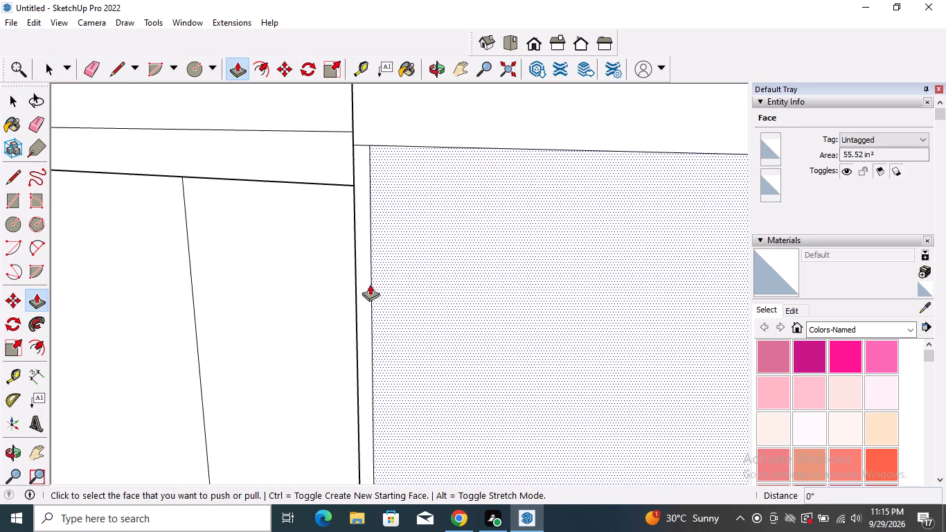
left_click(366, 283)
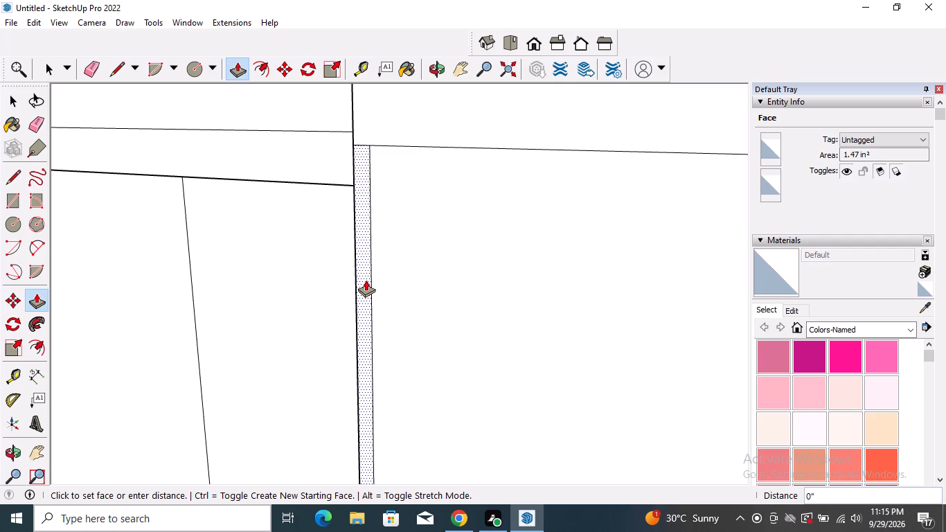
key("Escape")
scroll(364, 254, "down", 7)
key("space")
Draw a second vertical line about 8 5/16" long right beside the edge line, forming a very narrow strip between them.
scroll(362, 202, "down", 3)
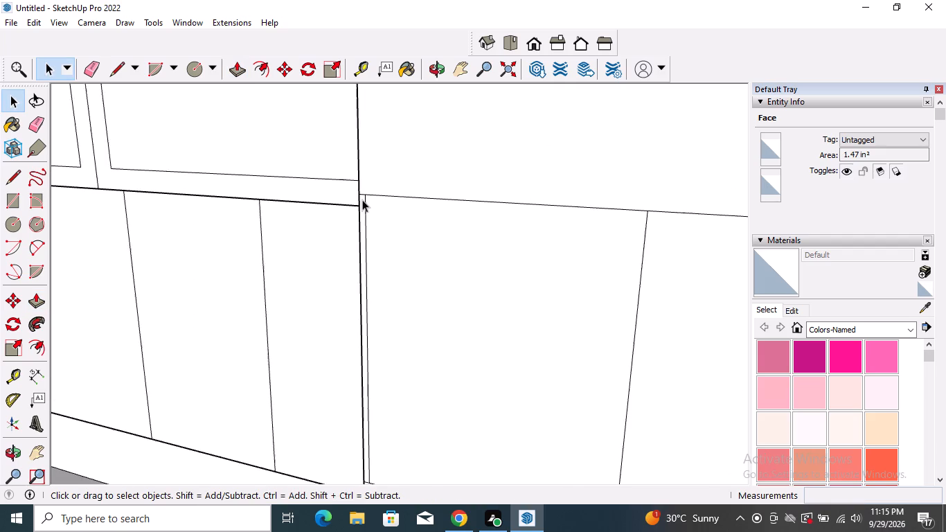
scroll(362, 199, "down", 7)
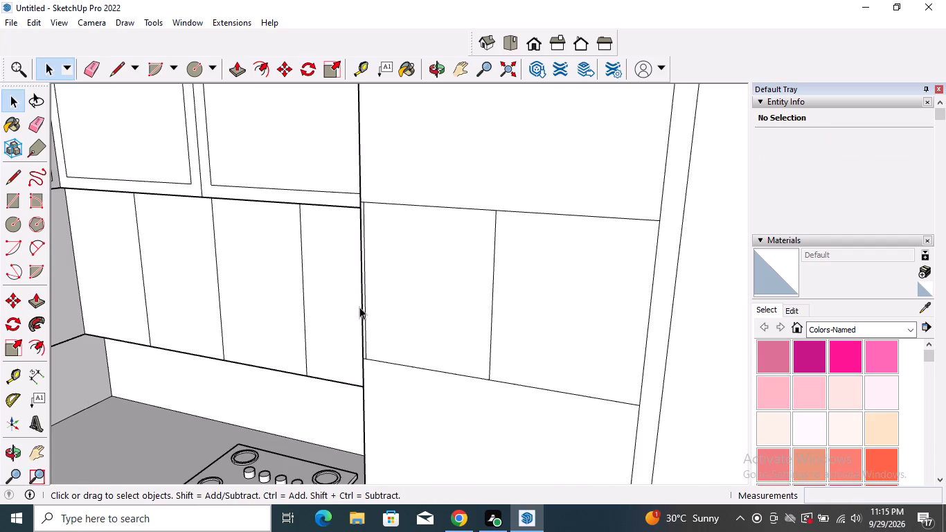
left_click(18, 179)
scroll(367, 339, "up", 16)
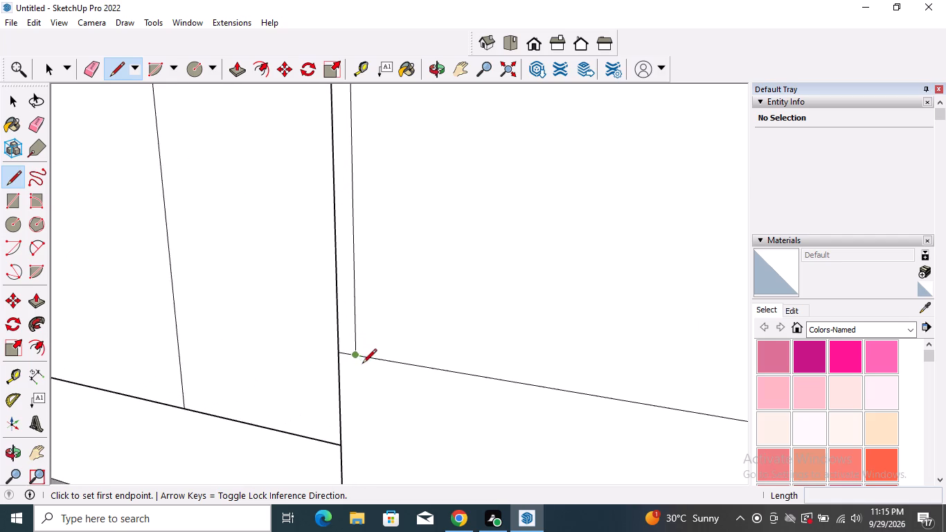
scroll(362, 364, "up", 4)
left_click(364, 354)
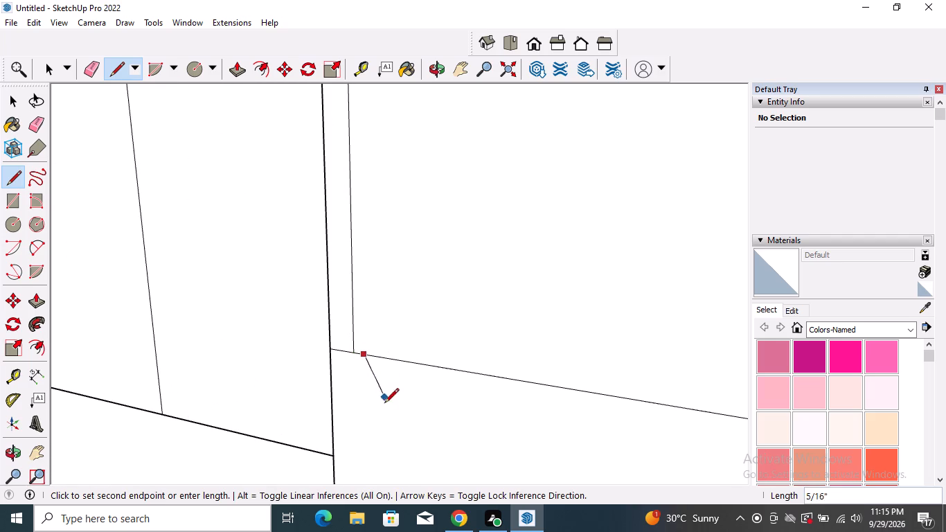
scroll(384, 407, "down", 18)
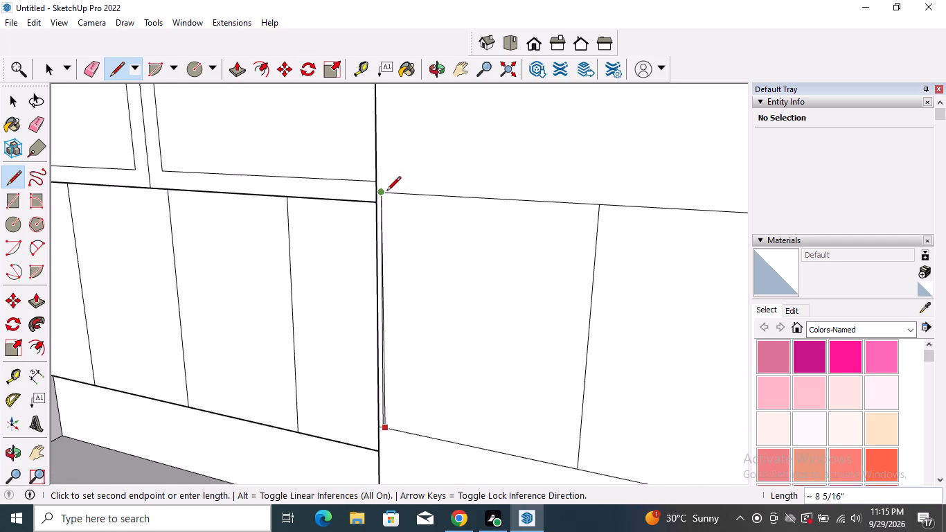
scroll(386, 190, "up", 15)
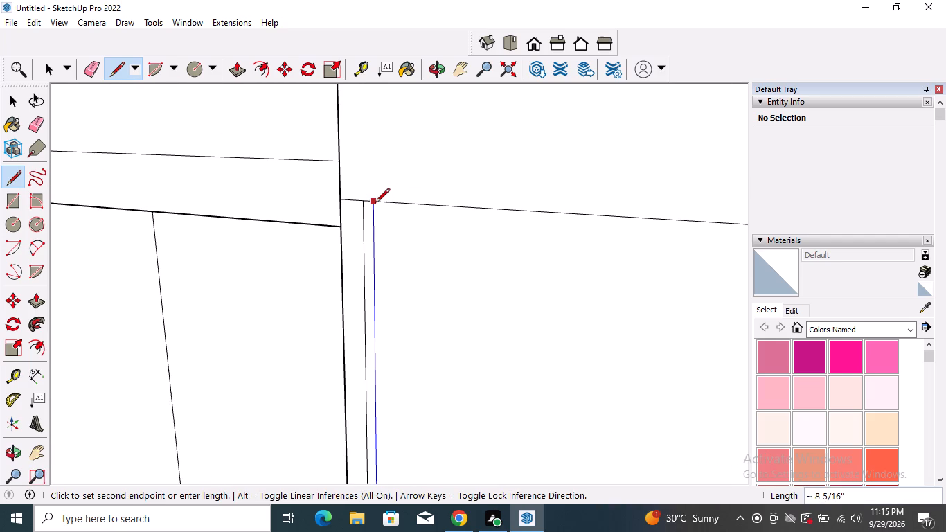
left_click(375, 204)
key("space")
Push the very narrow strip between the two closely spaced vertical lines inward by about 1/16" with Push/Pull.
left_click(35, 304)
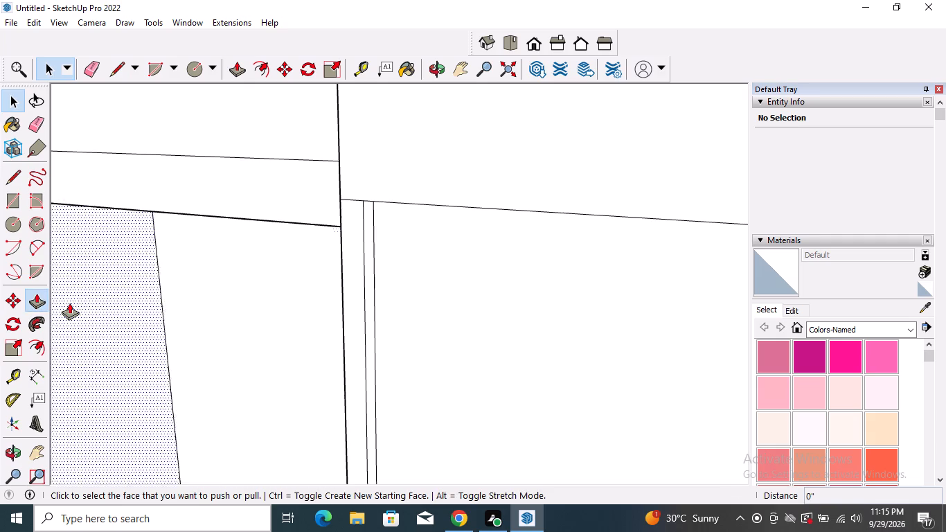
left_click(373, 276)
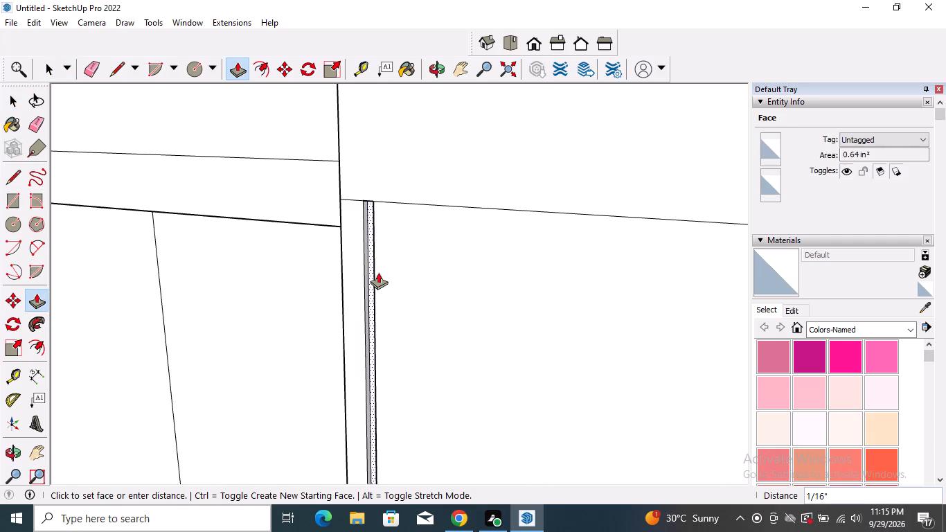
left_click(378, 272)
scroll(326, 226, "down", 8)
key("space")
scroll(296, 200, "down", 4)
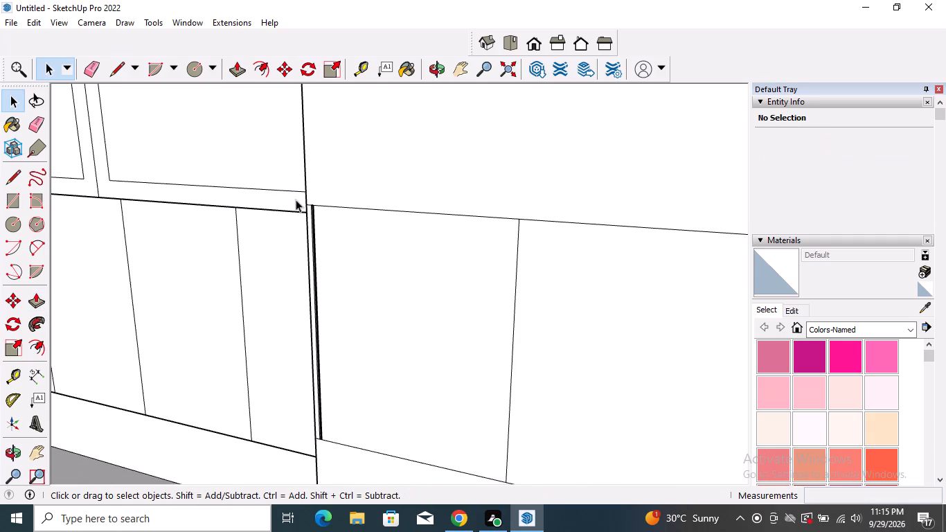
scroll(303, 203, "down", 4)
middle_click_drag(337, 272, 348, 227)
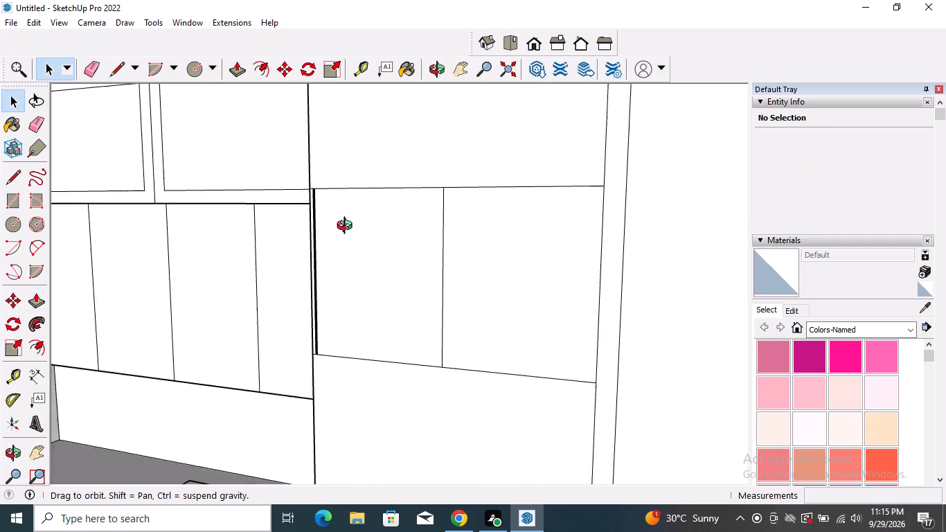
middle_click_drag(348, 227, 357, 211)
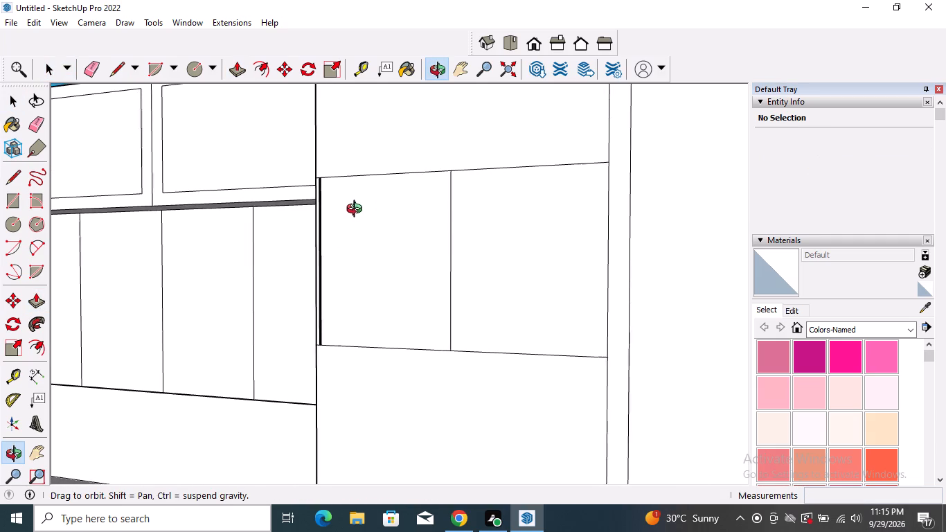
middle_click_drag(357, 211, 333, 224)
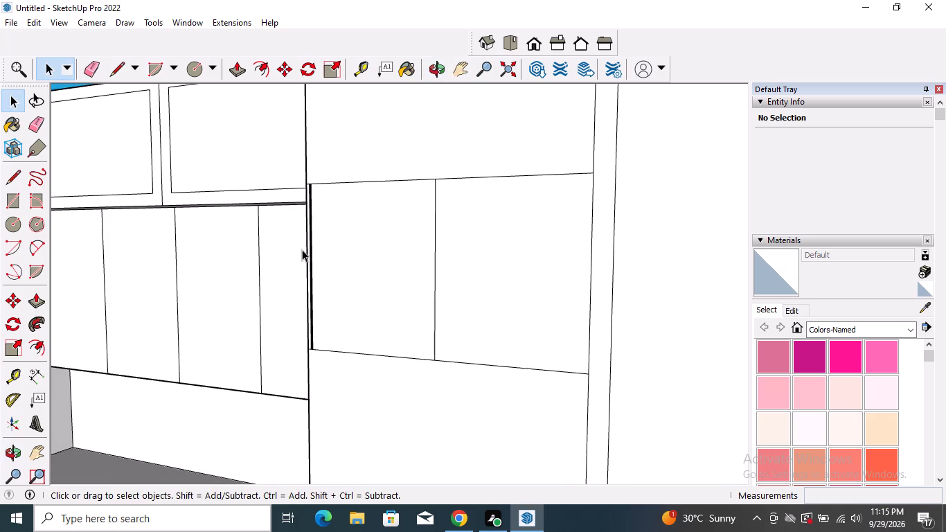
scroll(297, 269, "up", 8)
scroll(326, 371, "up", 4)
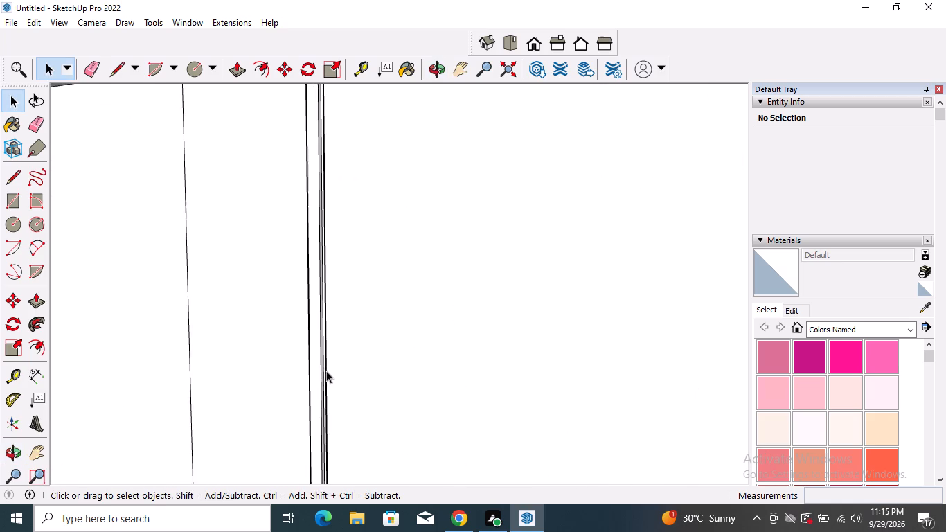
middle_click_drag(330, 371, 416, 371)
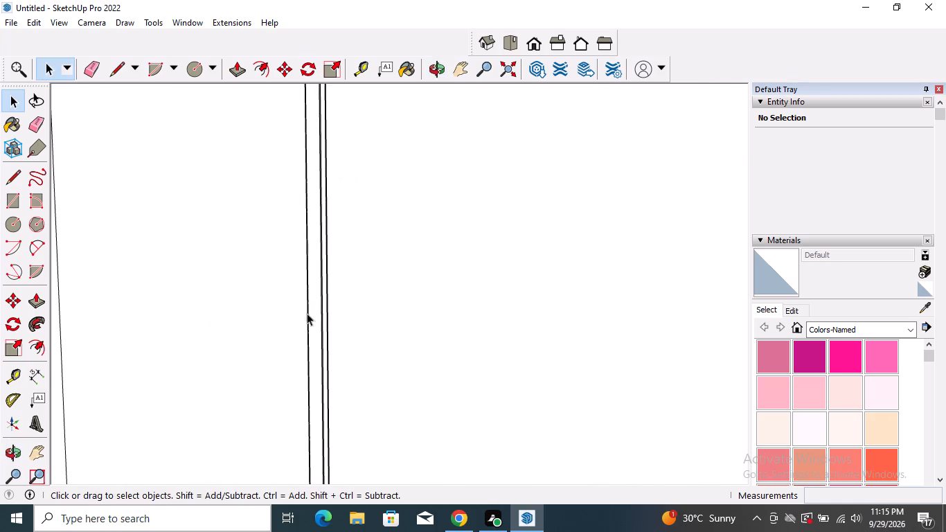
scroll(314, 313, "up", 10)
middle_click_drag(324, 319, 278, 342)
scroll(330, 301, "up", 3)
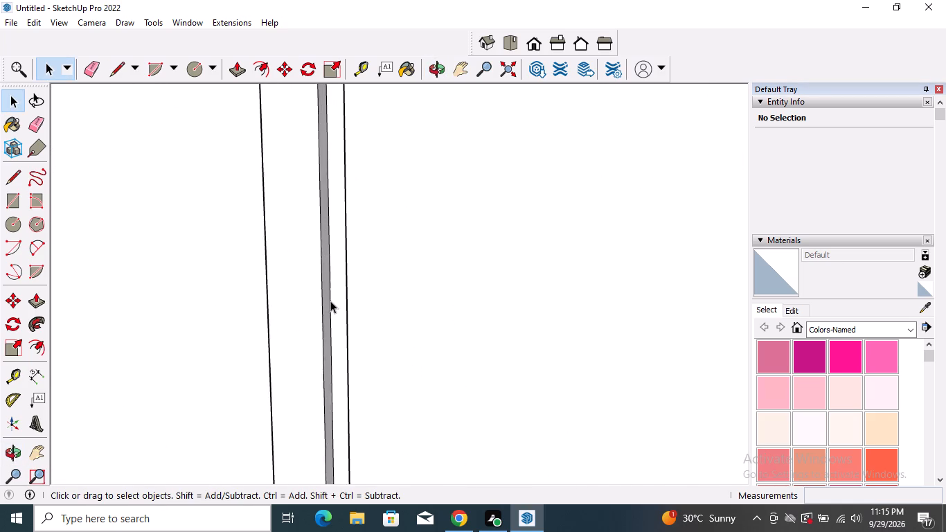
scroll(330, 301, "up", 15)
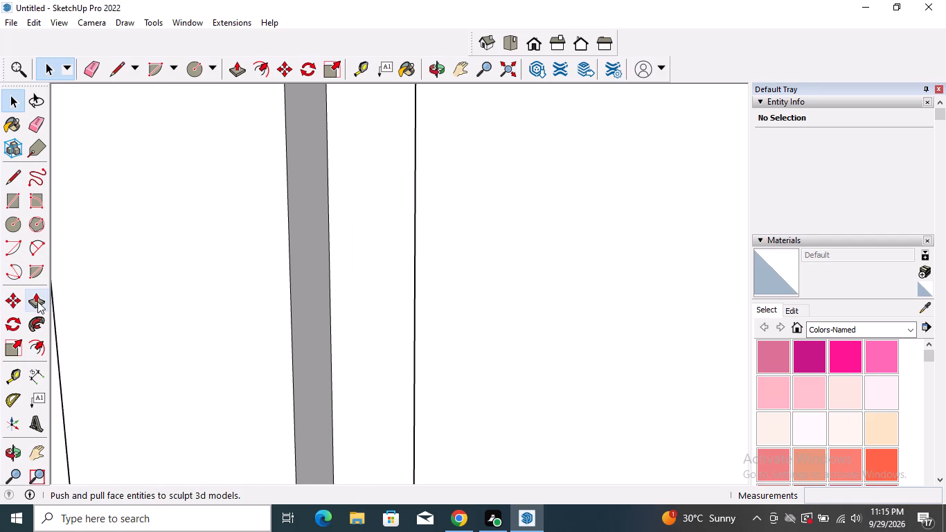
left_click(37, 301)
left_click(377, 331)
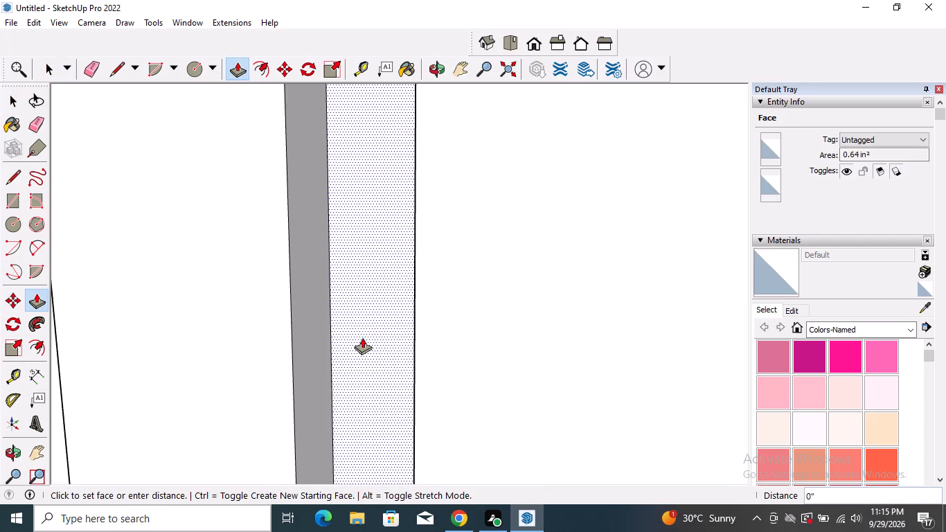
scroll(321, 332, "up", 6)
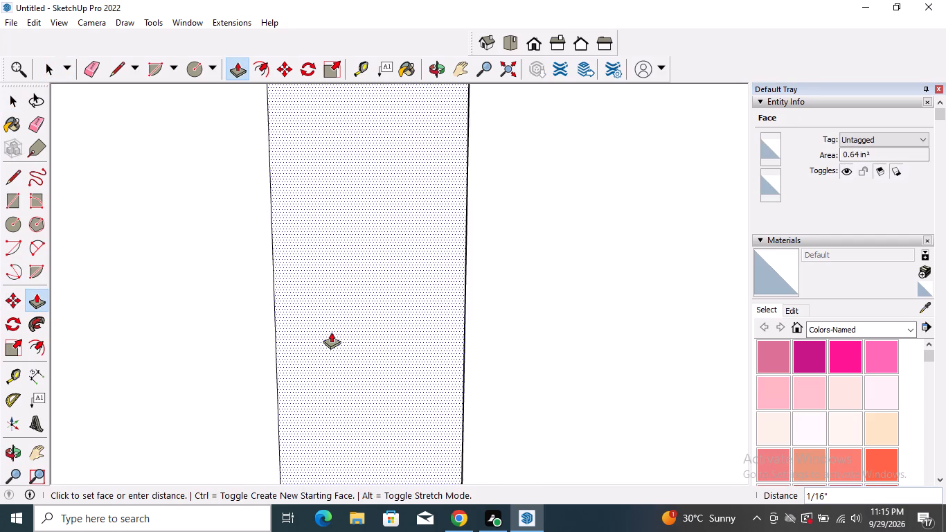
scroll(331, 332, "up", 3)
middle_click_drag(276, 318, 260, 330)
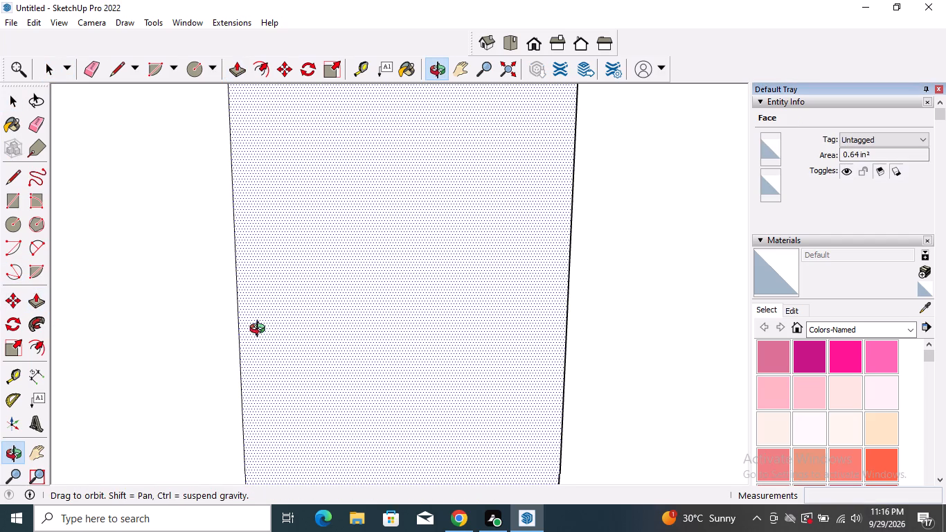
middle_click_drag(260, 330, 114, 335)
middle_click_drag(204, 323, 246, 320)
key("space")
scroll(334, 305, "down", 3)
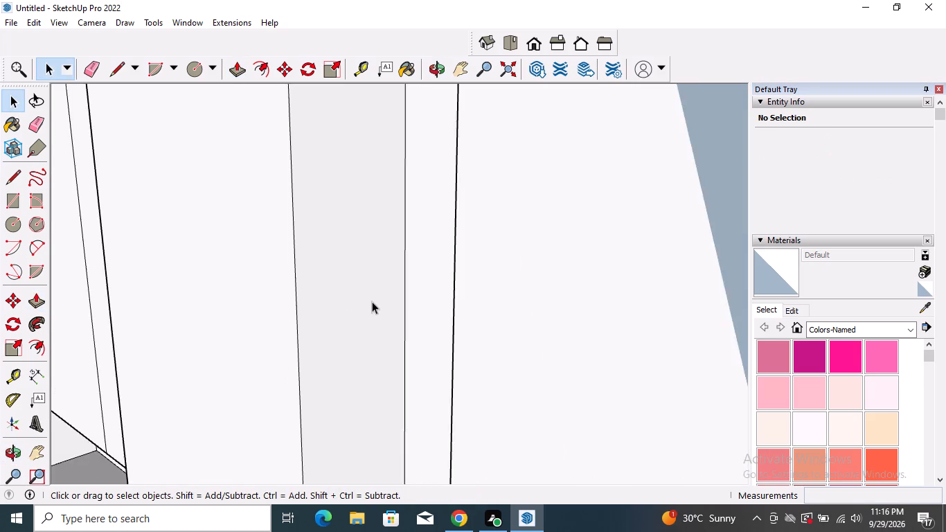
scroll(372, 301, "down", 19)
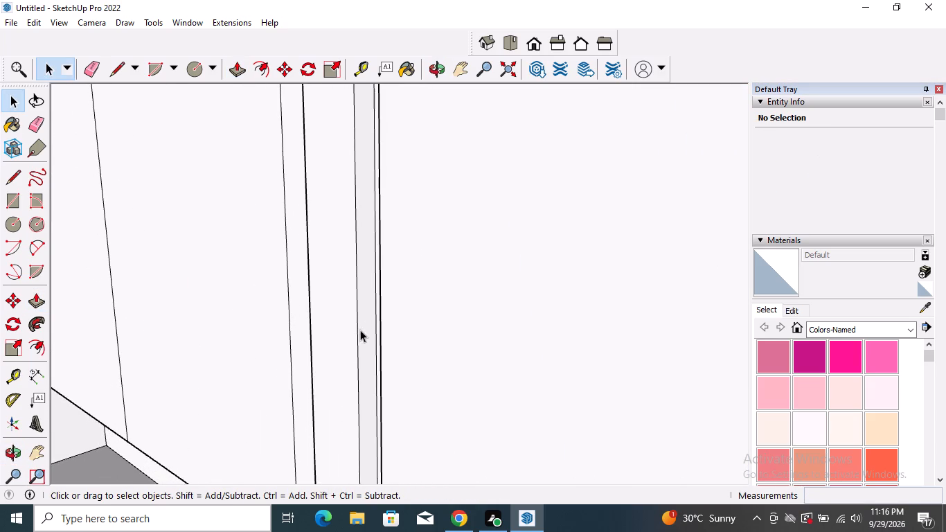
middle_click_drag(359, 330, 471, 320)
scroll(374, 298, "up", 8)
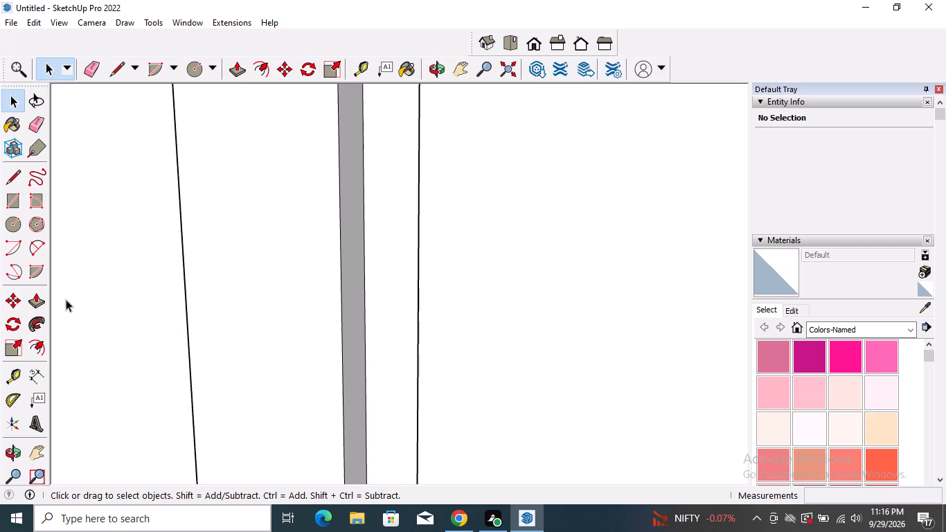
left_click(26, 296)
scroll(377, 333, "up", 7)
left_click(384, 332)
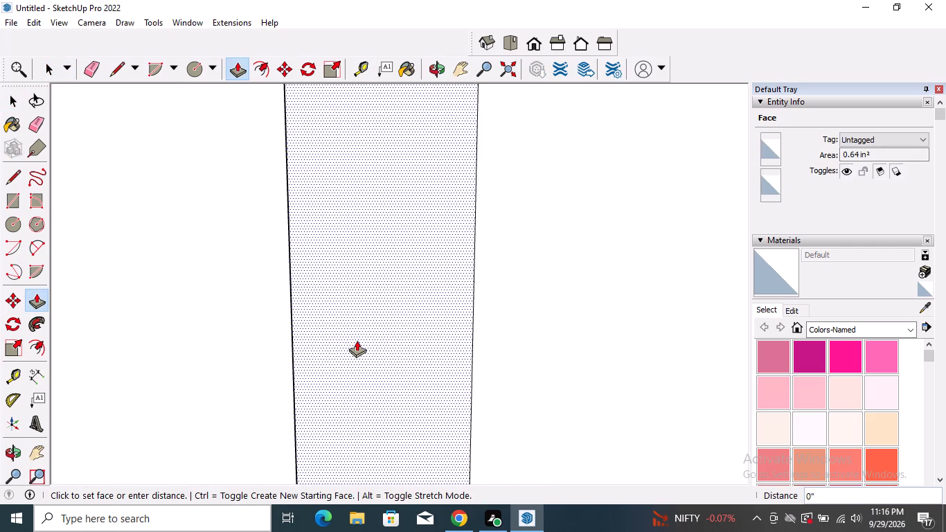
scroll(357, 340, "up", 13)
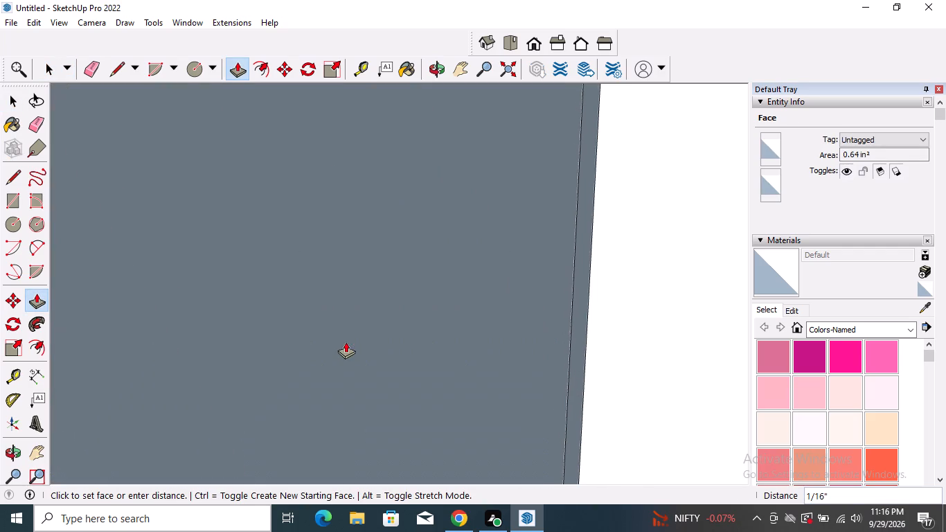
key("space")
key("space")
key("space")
Copy the vertical line that splits the wider tall cabinet panel's band to just beside itself, away from the cooktop side, leaving a very narrow strip.
scroll(390, 317, "down", 4)
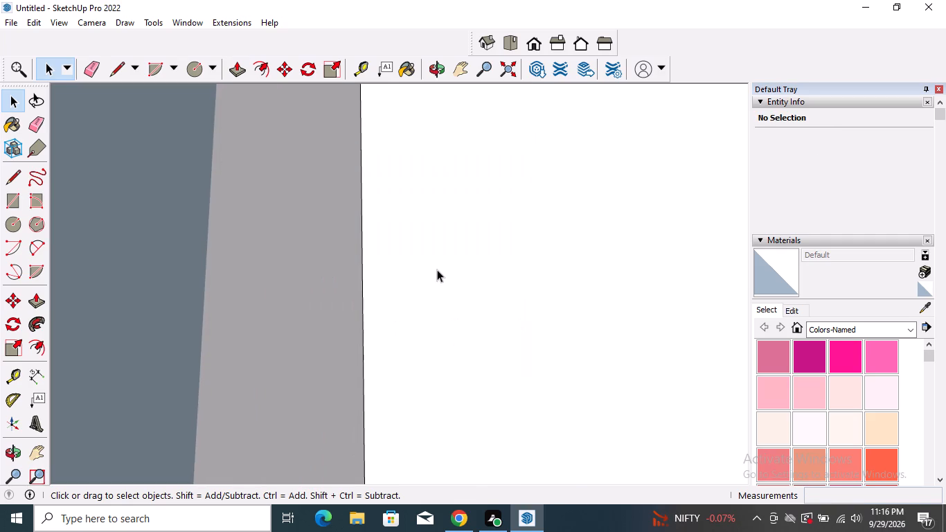
scroll(437, 269, "down", 20)
scroll(437, 269, "down", 3)
scroll(383, 323, "down", 5)
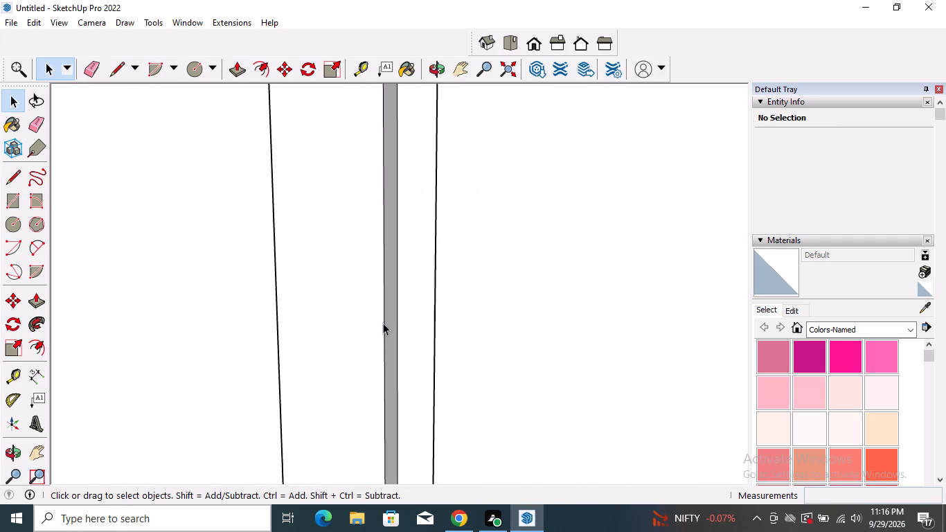
scroll(383, 323, "down", 14)
scroll(383, 323, "down", 11)
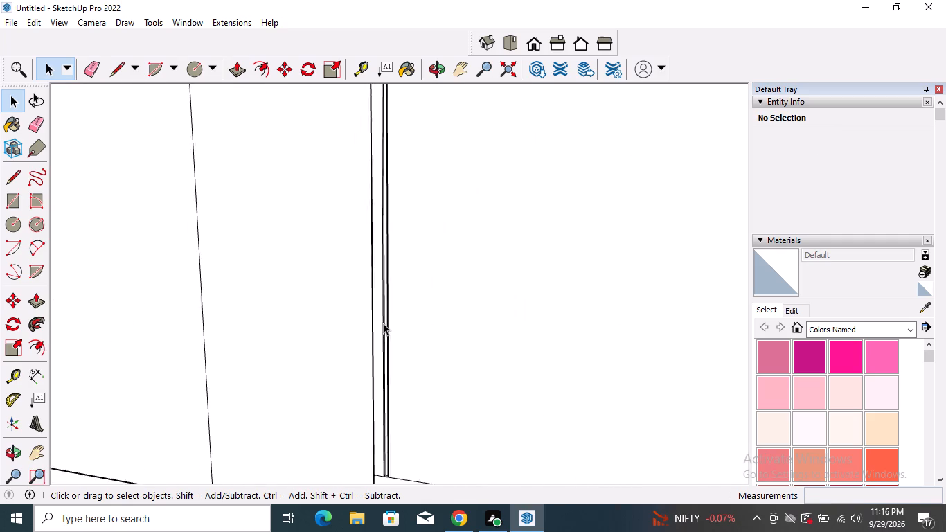
scroll(383, 323, "down", 5)
scroll(382, 384, "up", 18)
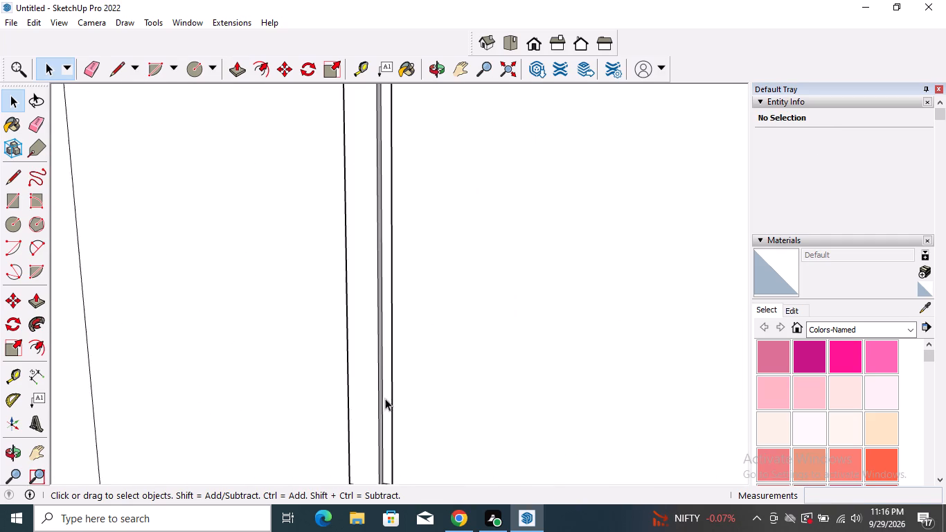
scroll(385, 398, "up", 9)
scroll(363, 365, "down", 19)
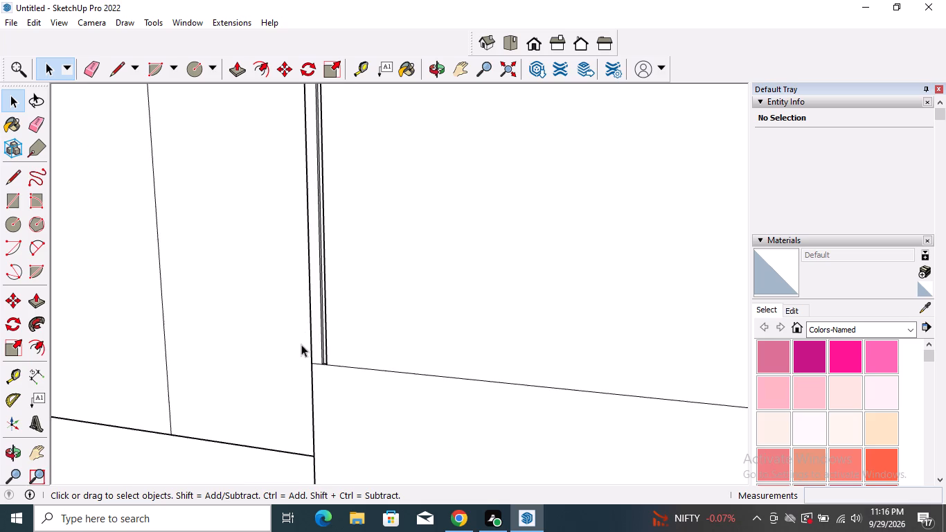
scroll(301, 344, "down", 10)
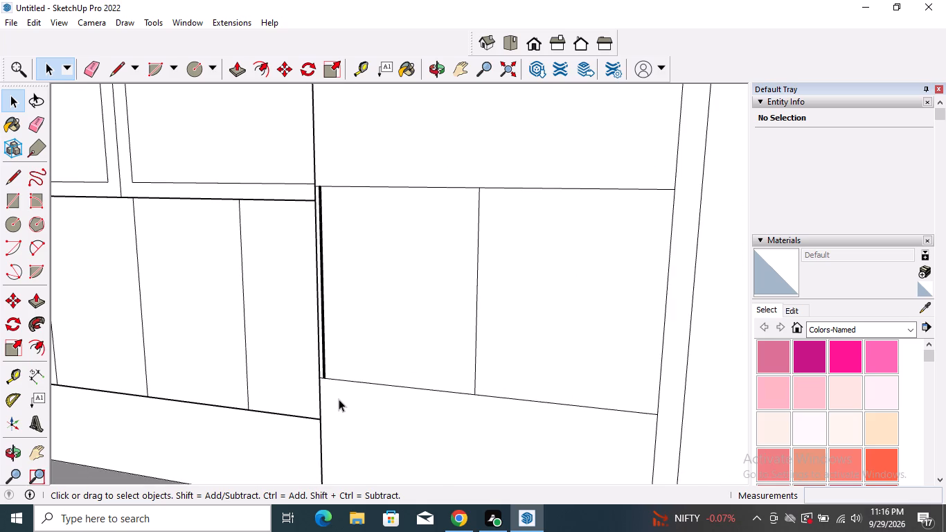
scroll(468, 386, "up", 4)
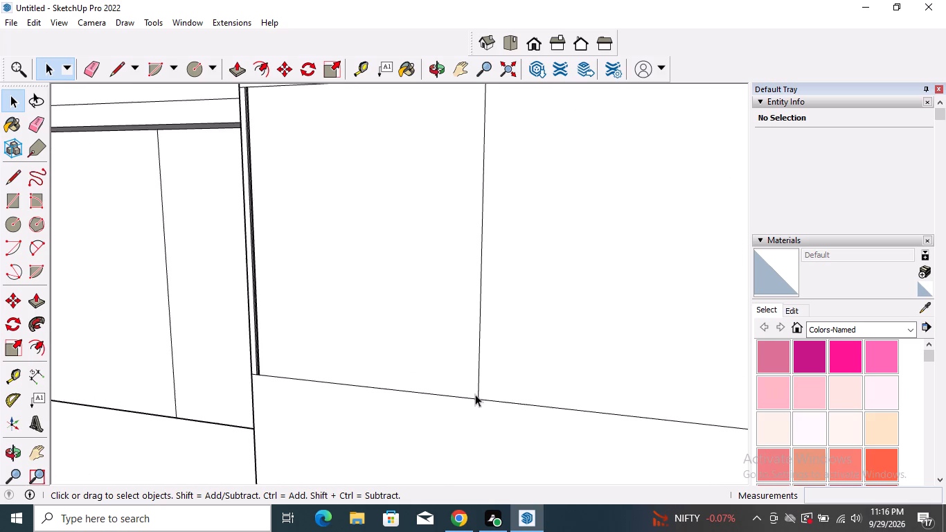
scroll(475, 394, "up", 5)
scroll(479, 390, "up", 18)
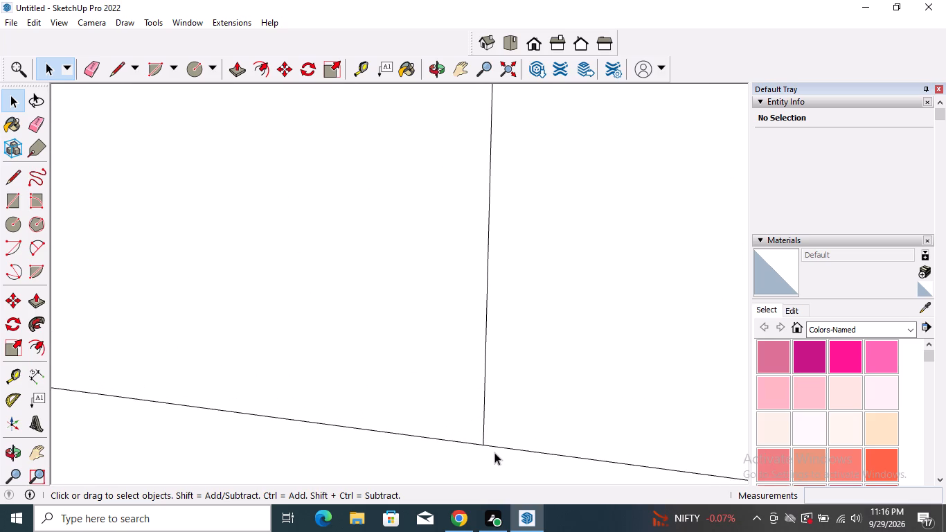
left_click(483, 437)
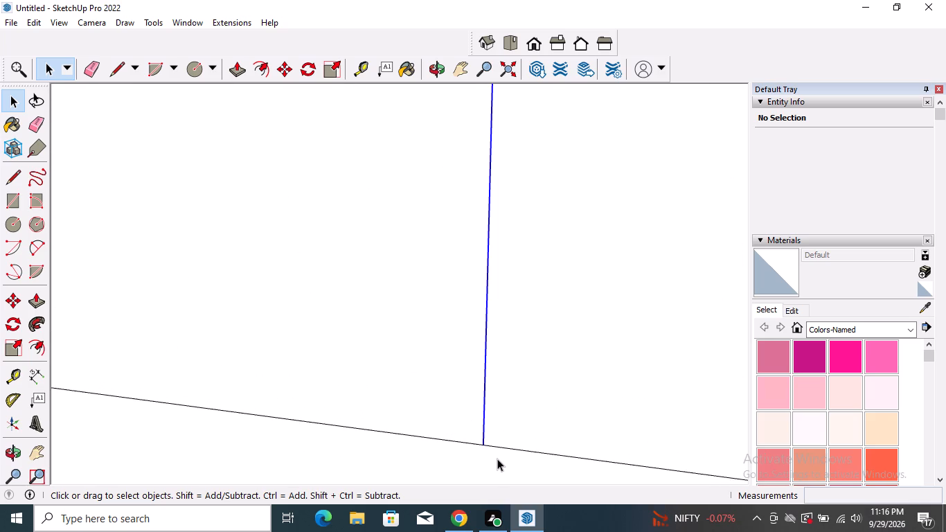
key("m")
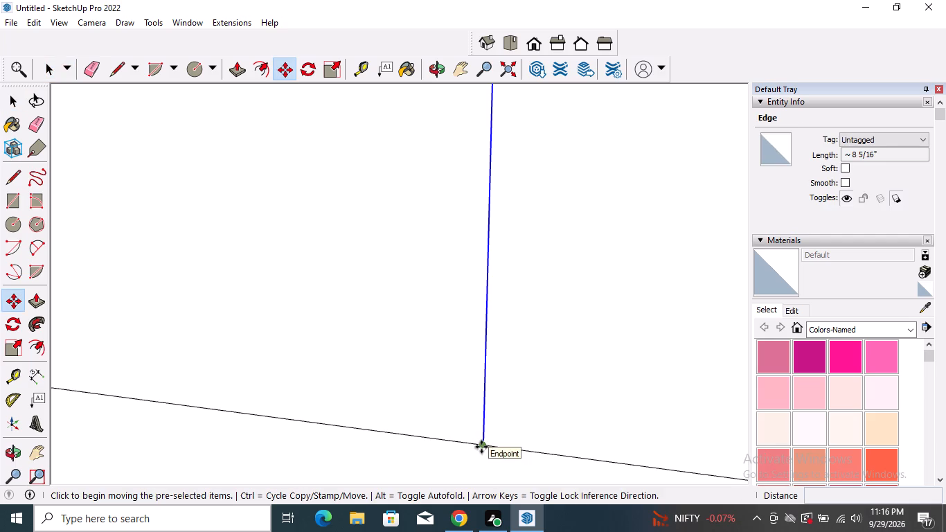
left_click(481, 447)
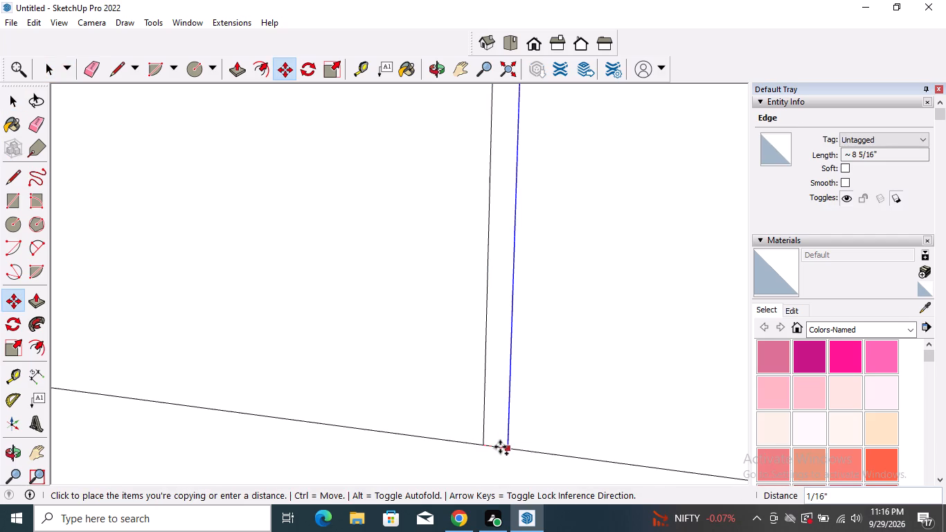
scroll(499, 447, "up", 11)
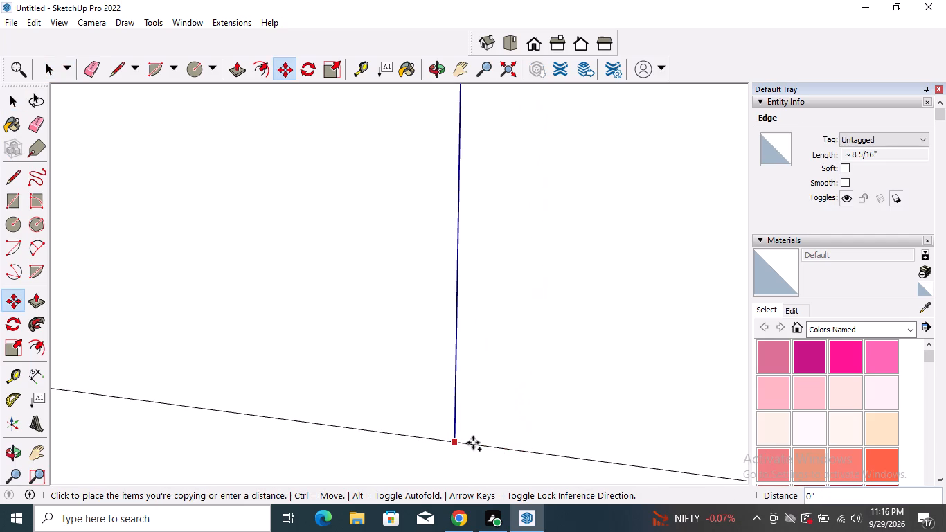
scroll(456, 439, "up", 9)
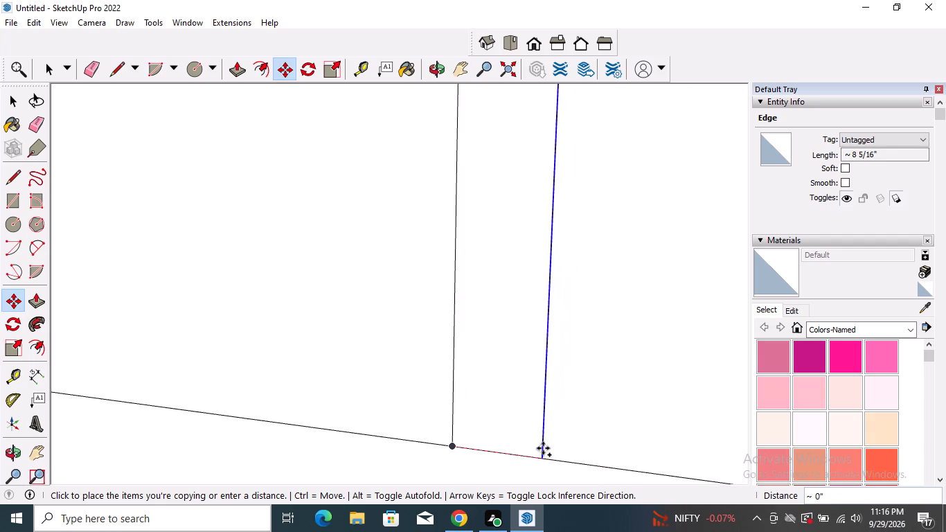
left_click(492, 438)
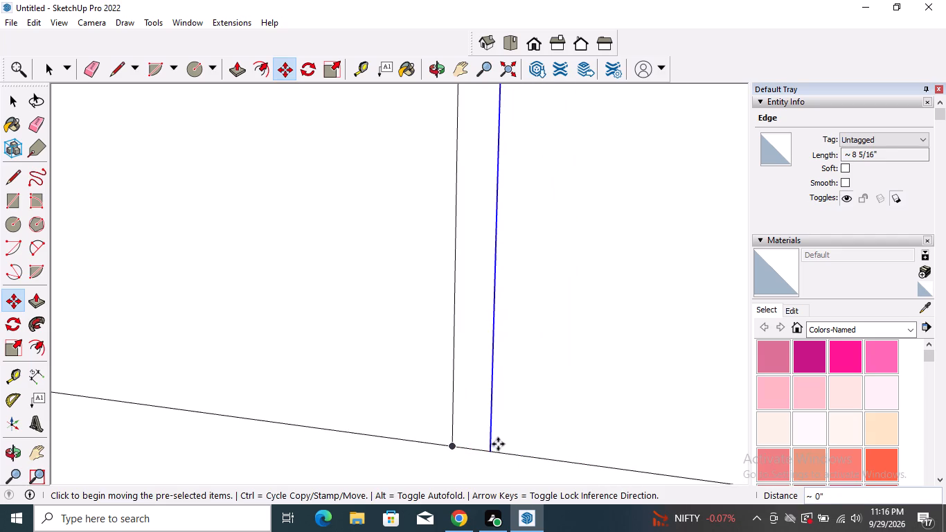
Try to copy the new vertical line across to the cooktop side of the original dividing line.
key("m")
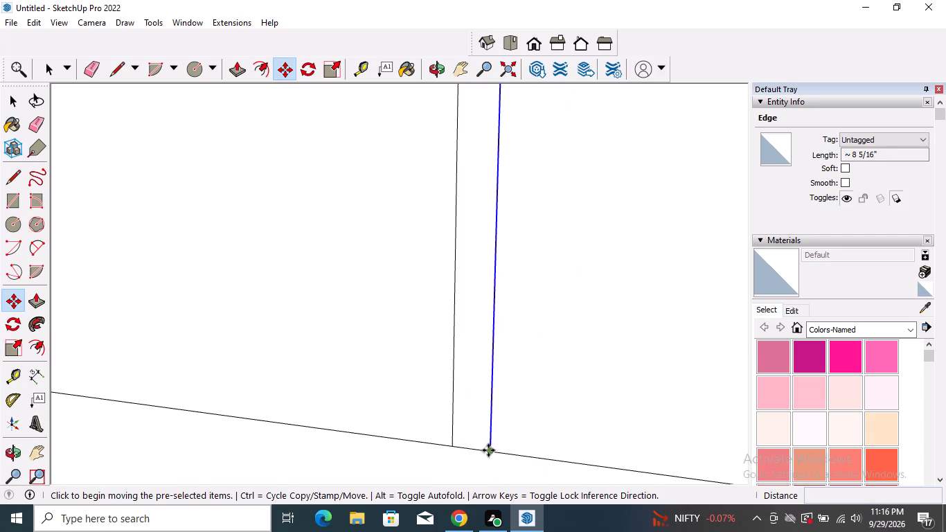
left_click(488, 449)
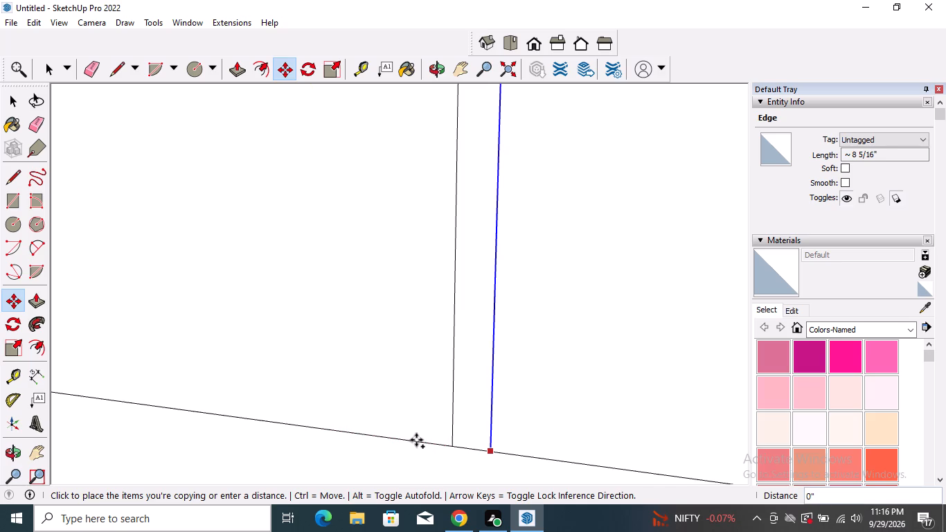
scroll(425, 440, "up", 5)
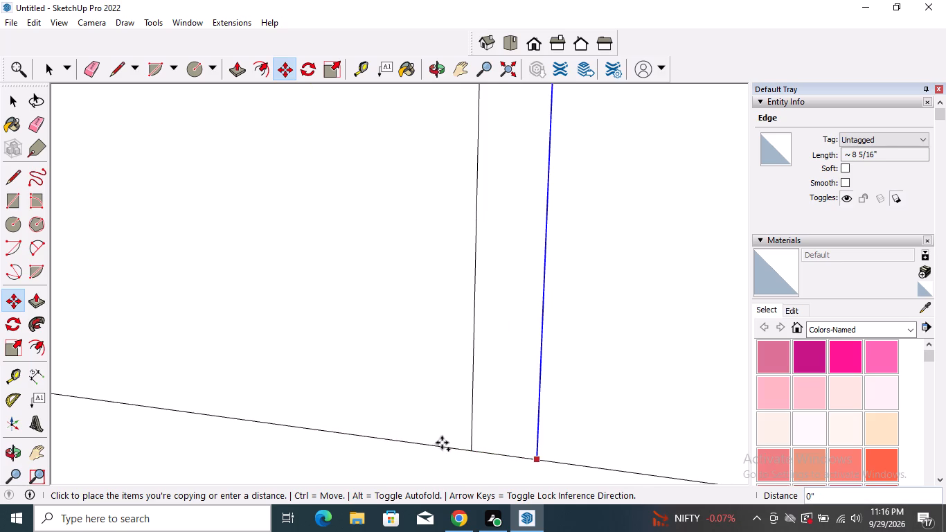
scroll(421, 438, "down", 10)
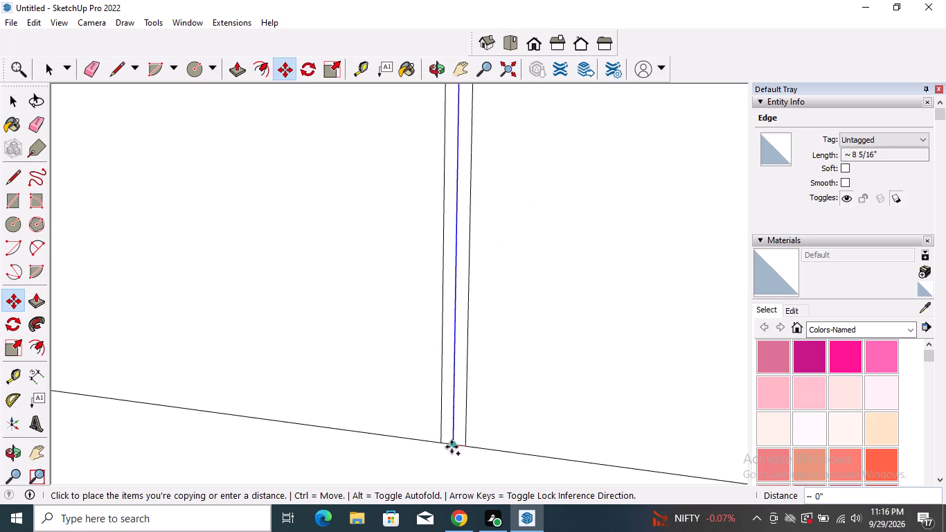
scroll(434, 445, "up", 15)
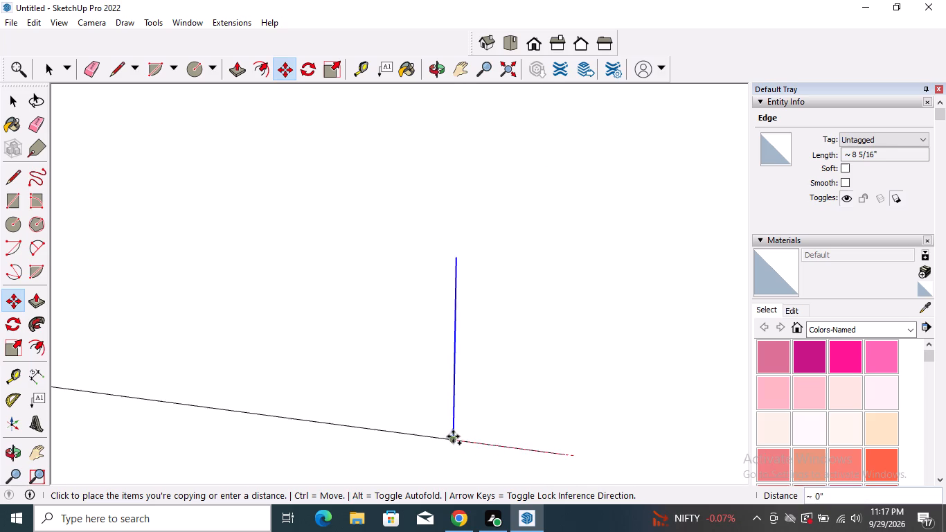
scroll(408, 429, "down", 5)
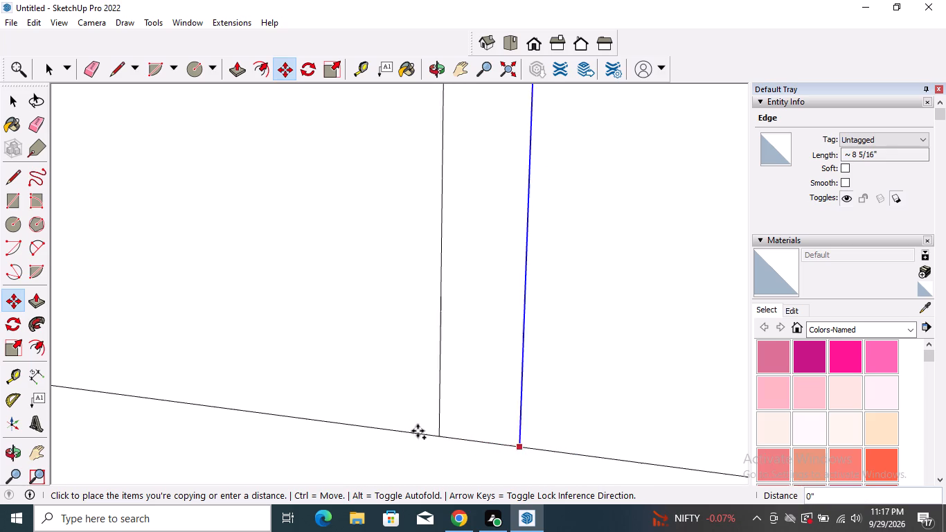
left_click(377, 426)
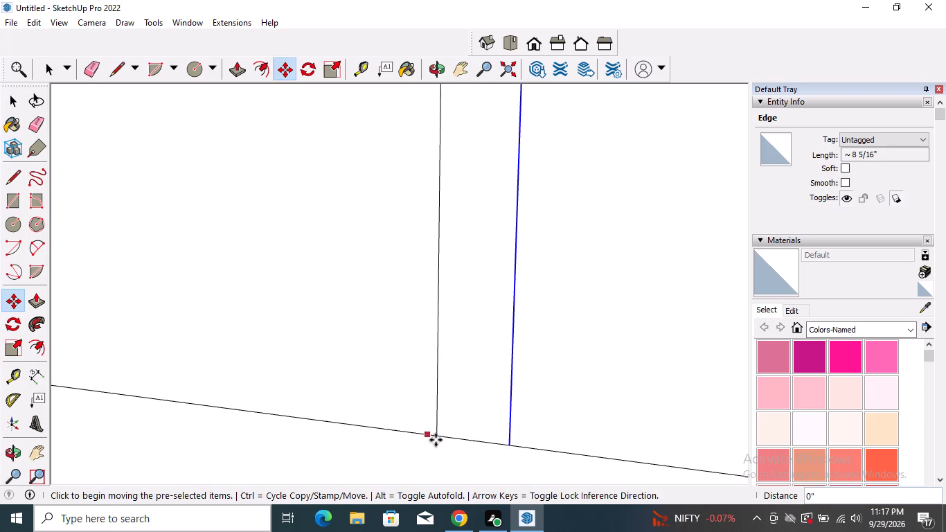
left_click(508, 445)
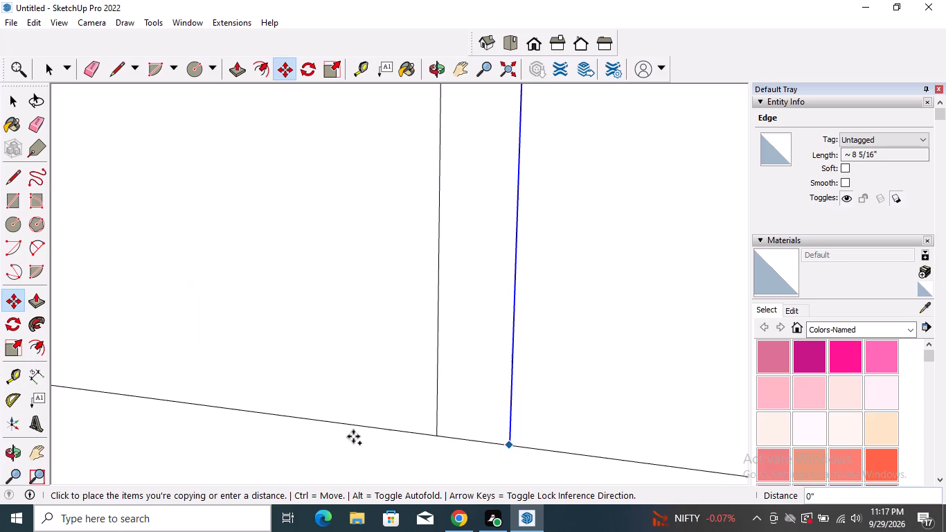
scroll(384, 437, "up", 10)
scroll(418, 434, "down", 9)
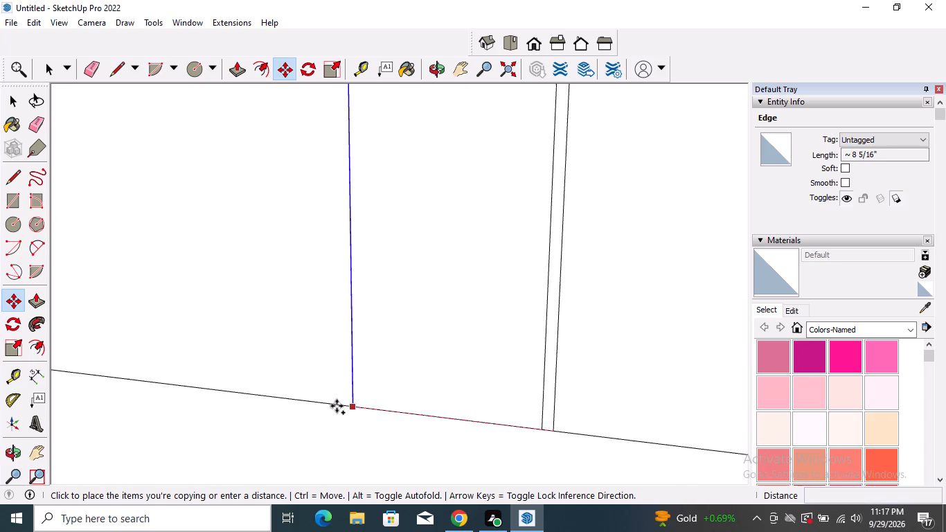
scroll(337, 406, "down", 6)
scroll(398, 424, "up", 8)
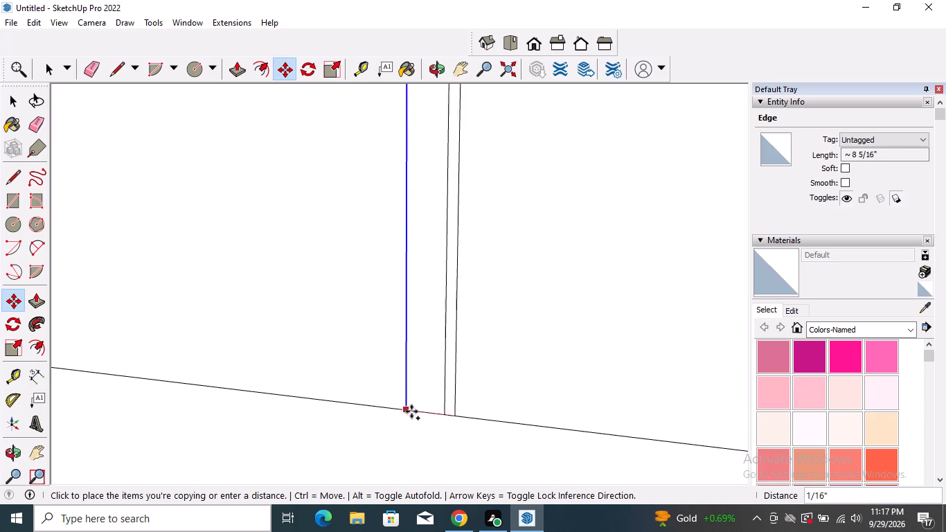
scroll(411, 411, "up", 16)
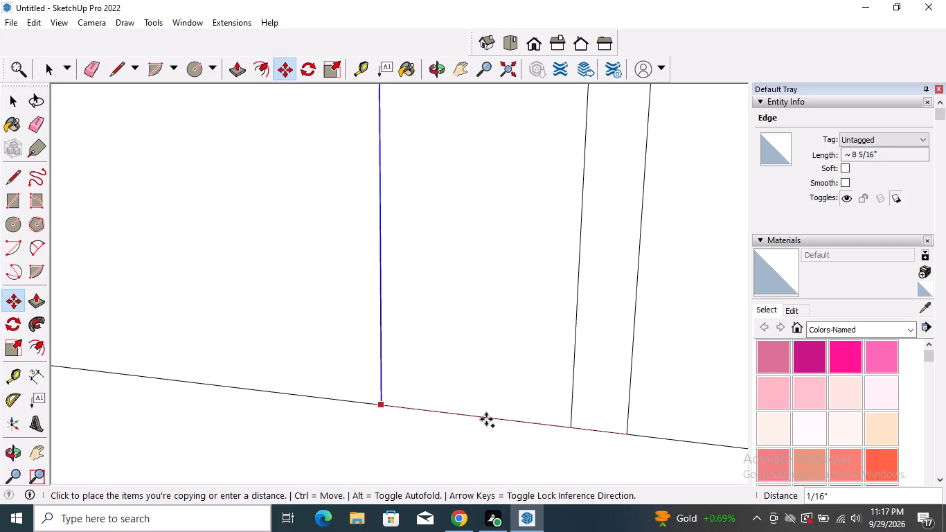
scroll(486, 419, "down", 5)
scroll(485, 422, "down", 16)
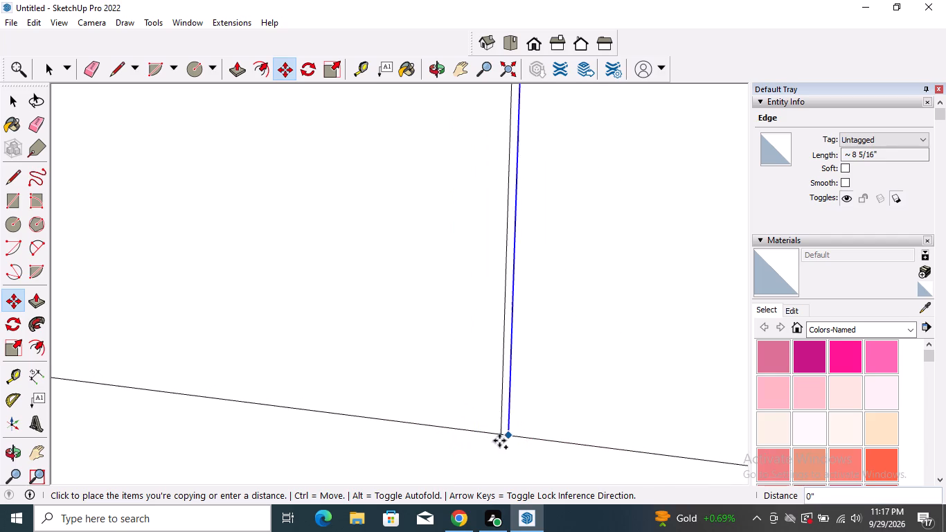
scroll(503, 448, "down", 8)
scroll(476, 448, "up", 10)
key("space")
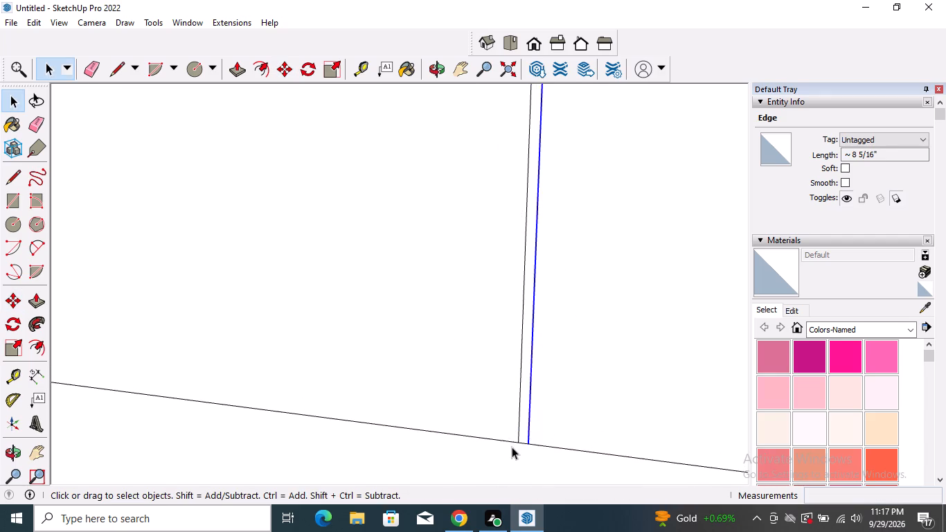
Draw a vertical line about 8 5/16" long just on the cooktop side of the wider panel's dividing line, spanning the band's height.
scroll(512, 447, "up", 5)
left_click(15, 181)
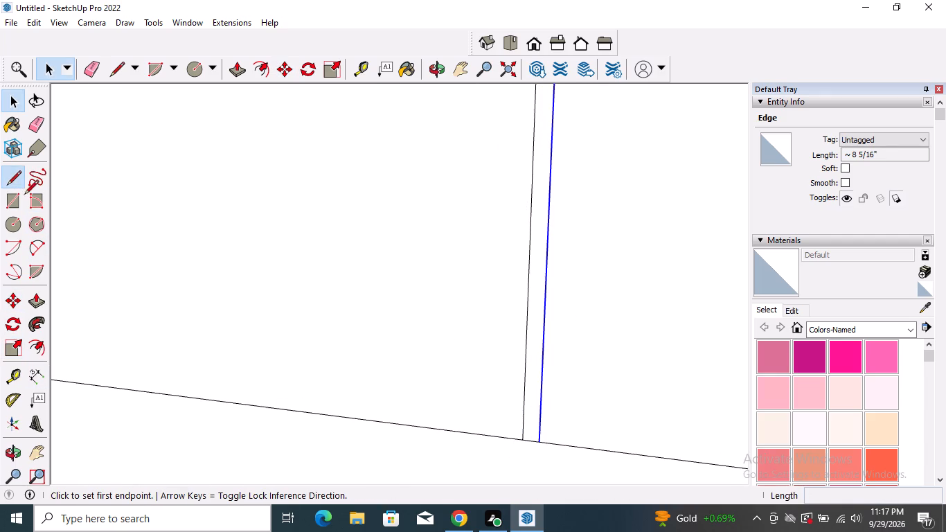
scroll(506, 433, "up", 4)
left_click(501, 445)
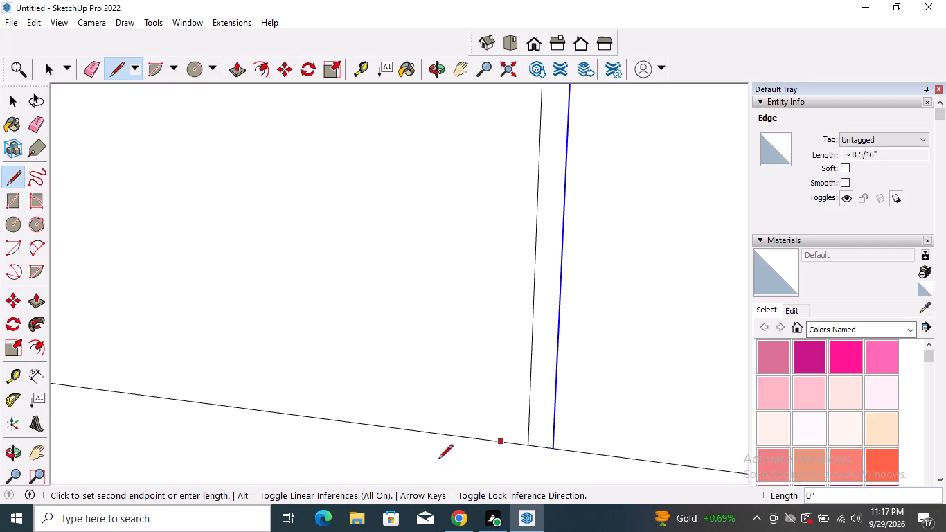
scroll(373, 493, "down", 19)
scroll(489, 434, "down", 6)
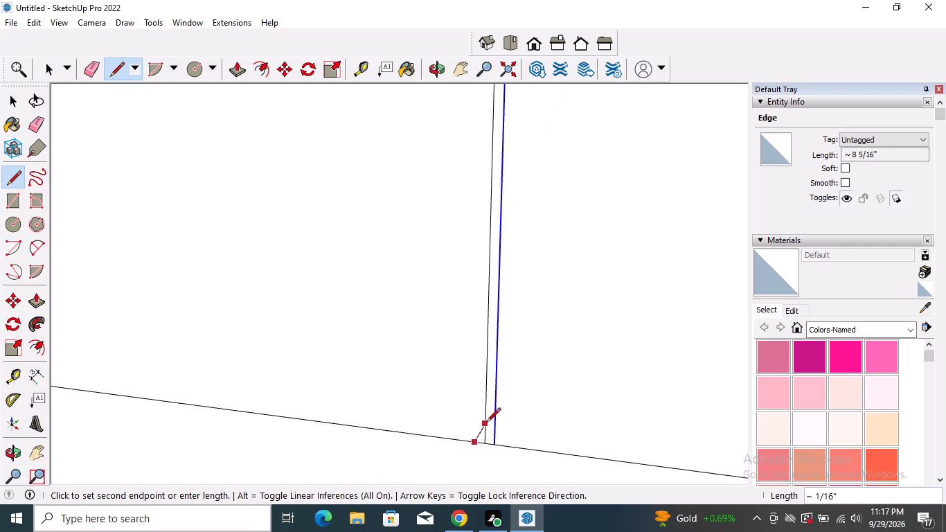
scroll(486, 423, "down", 20)
scroll(482, 467, "down", 4)
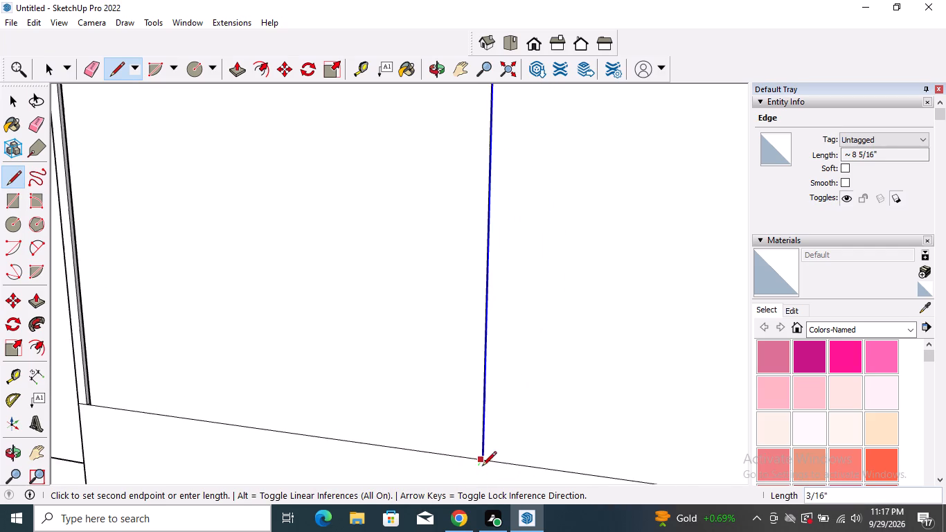
scroll(482, 467, "down", 9)
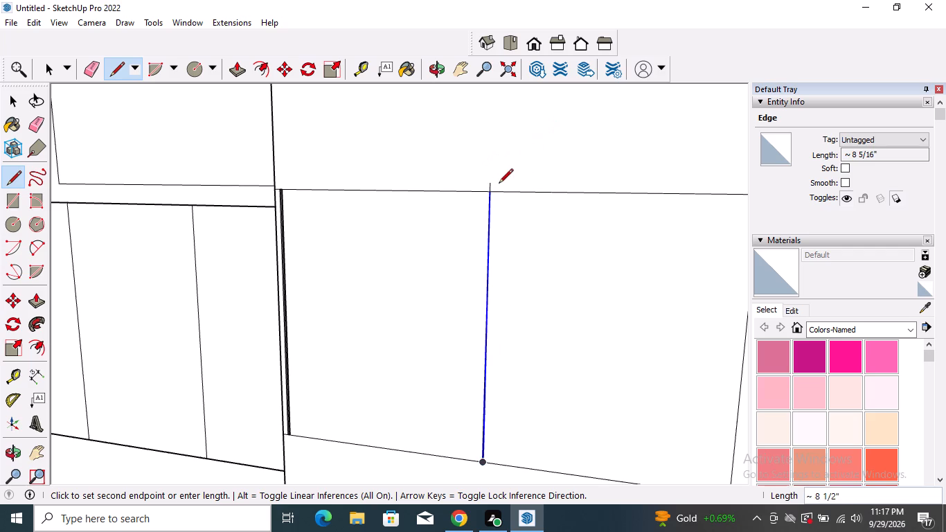
scroll(497, 184, "up", 19)
scroll(484, 202, "up", 5)
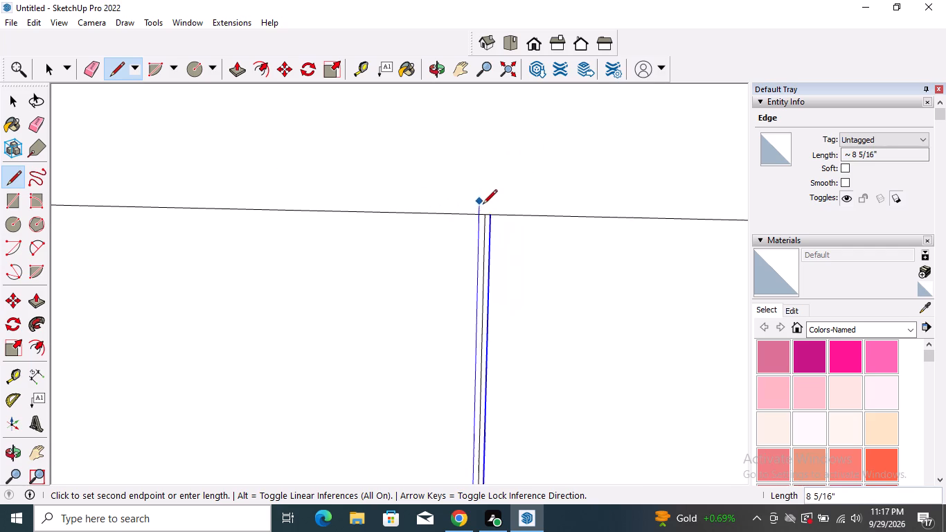
scroll(481, 210, "up", 11)
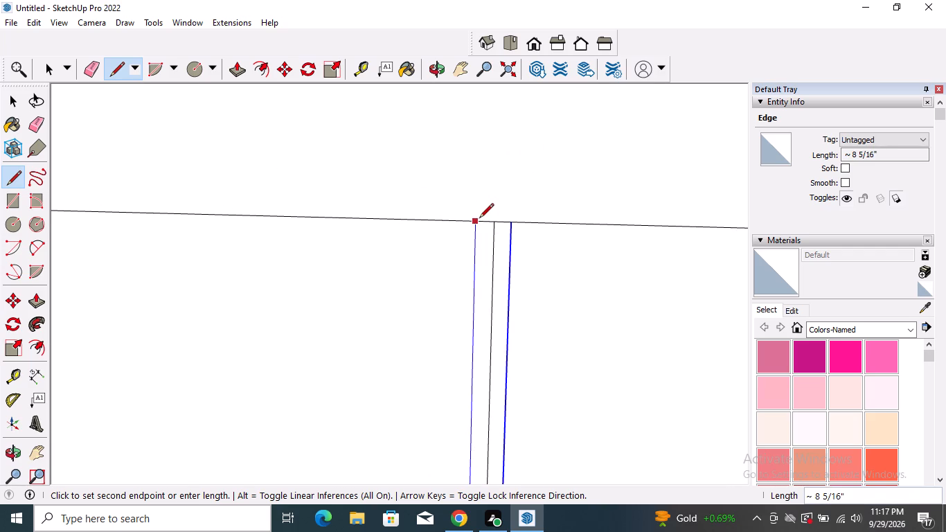
left_click(479, 218)
key("space")
Delete the original middle dividing line between the two closely spaced vertical lines.
left_click(493, 241)
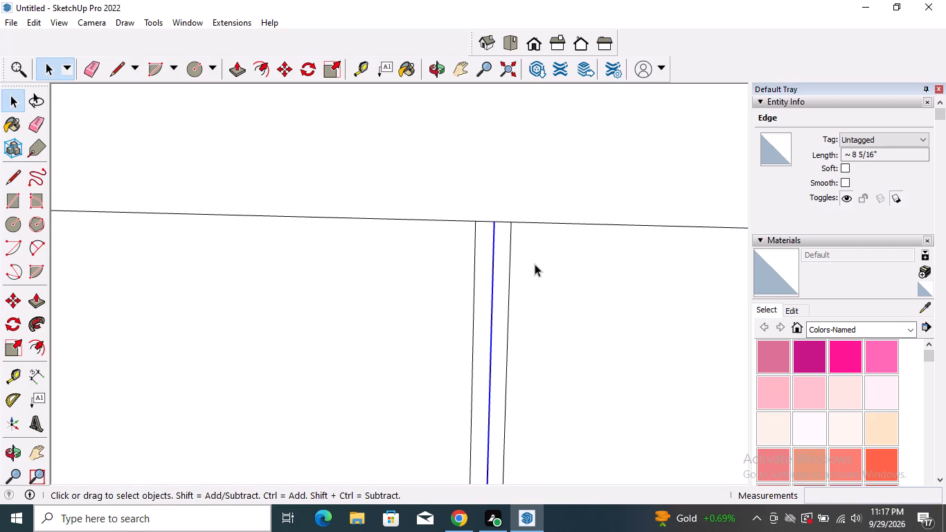
key("Delete")
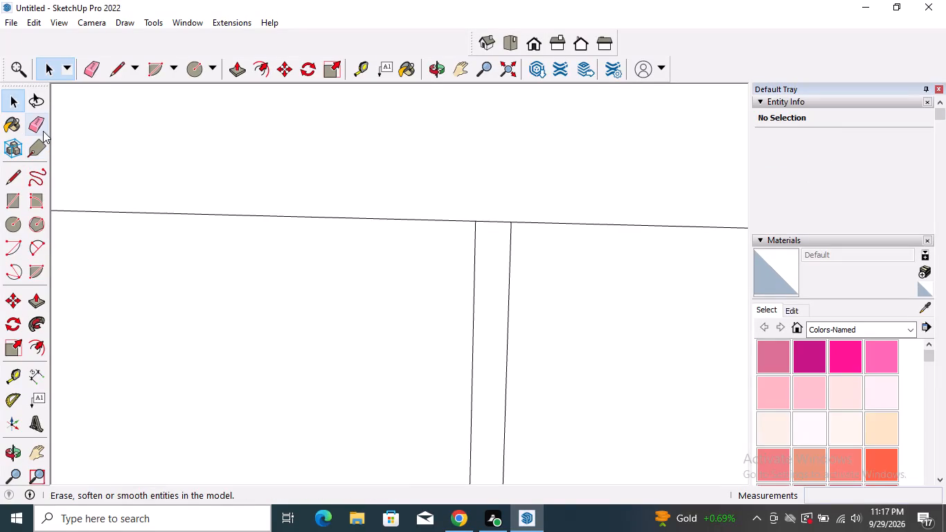
left_click(43, 131)
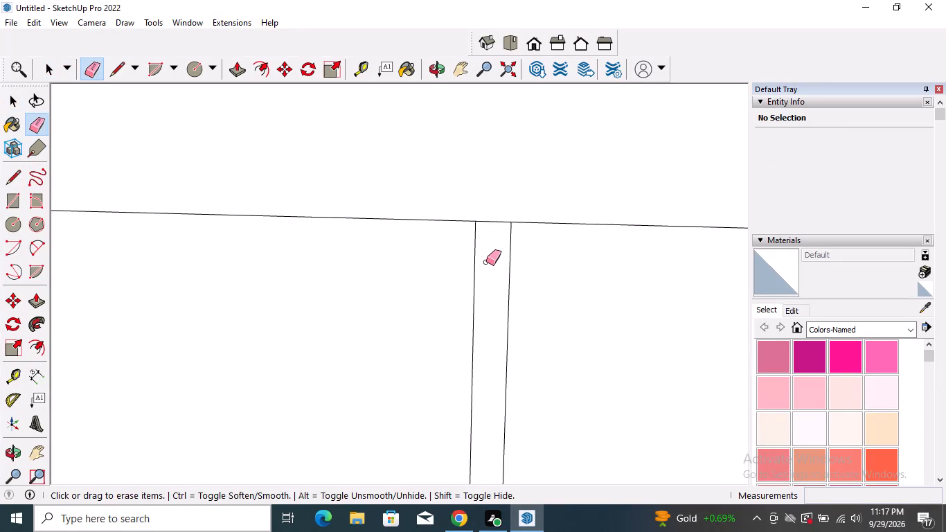
Push the narrow strip at the middle of the wider panel's band inward by 1/16" with Push/Pull.
left_click(36, 301)
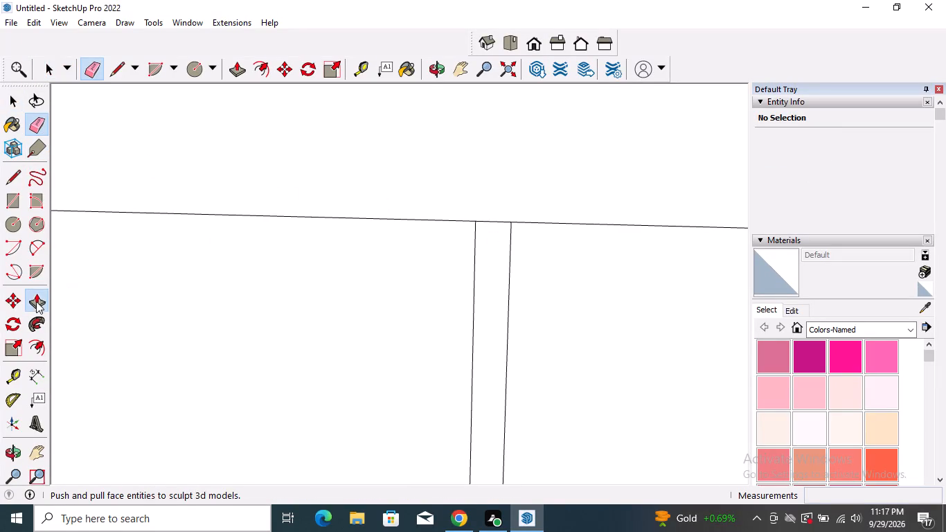
left_click(496, 287)
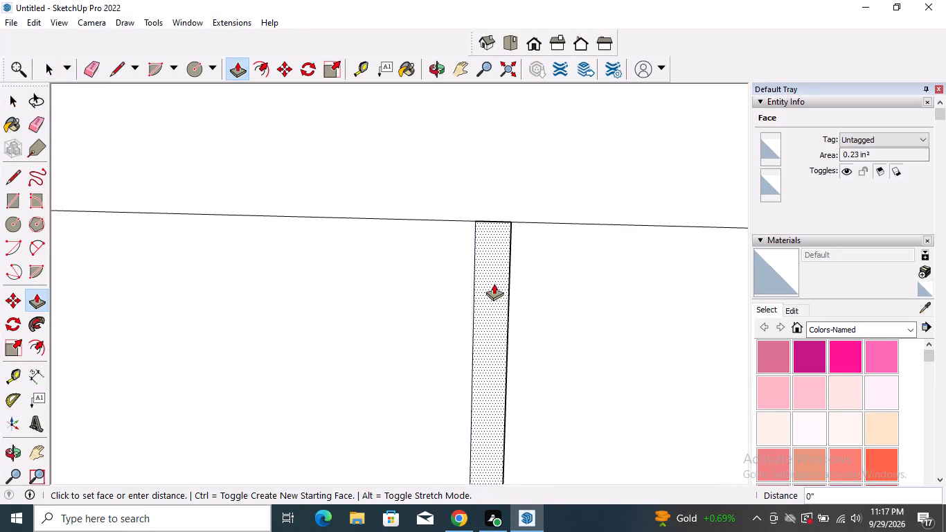
scroll(494, 277, "up", 10)
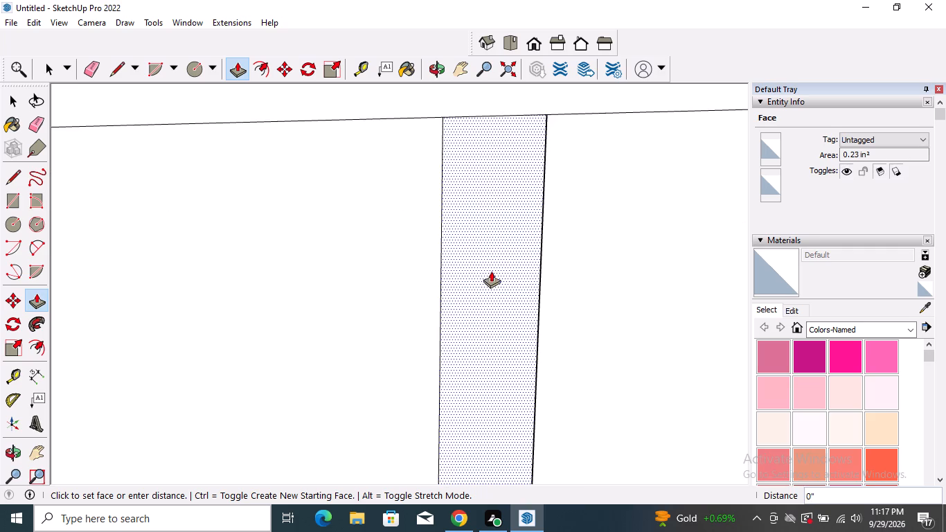
scroll(479, 237, "up", 6)
scroll(485, 258, "down", 3)
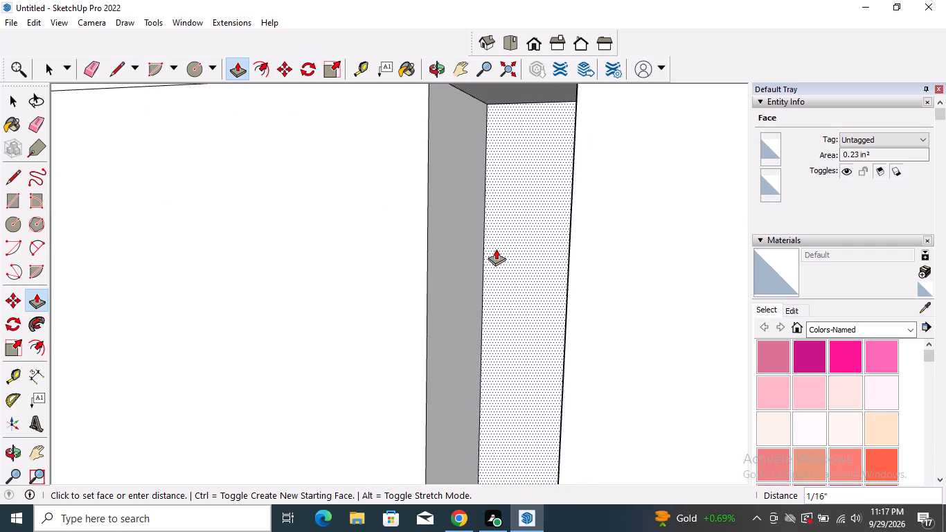
left_click(496, 249)
key("space")
Examine the grooved band on the wider tall cabinet panel and the whole kitchen layout from farther out.
scroll(456, 174, "down", 16)
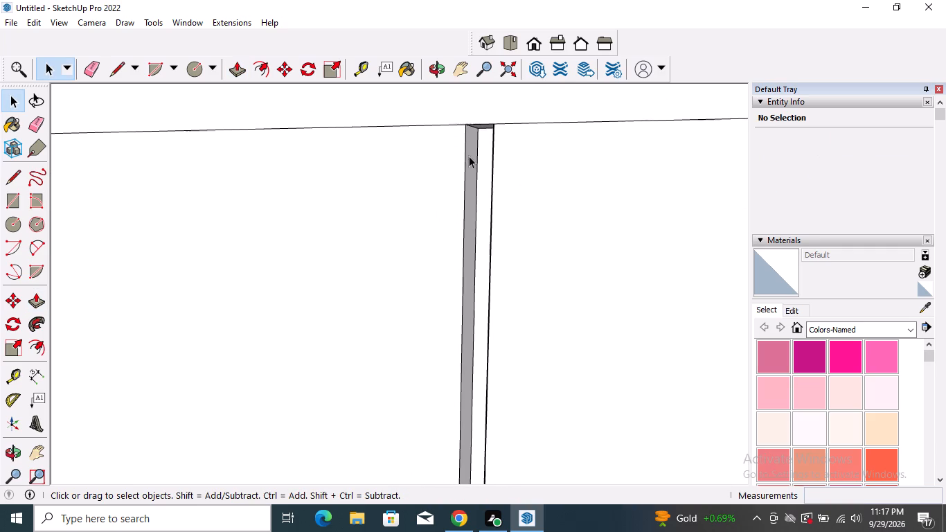
scroll(469, 168, "down", 11)
scroll(470, 169, "down", 20)
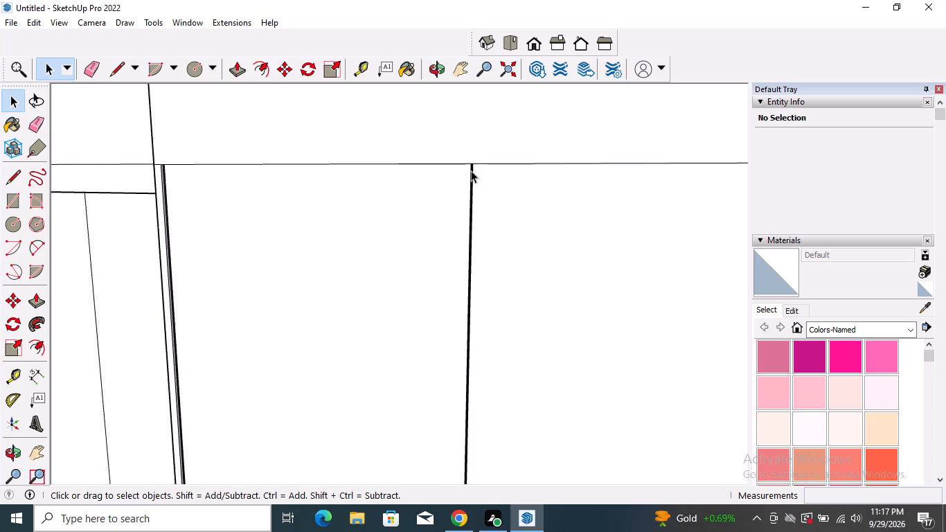
scroll(471, 170, "down", 11)
left_click(441, 176)
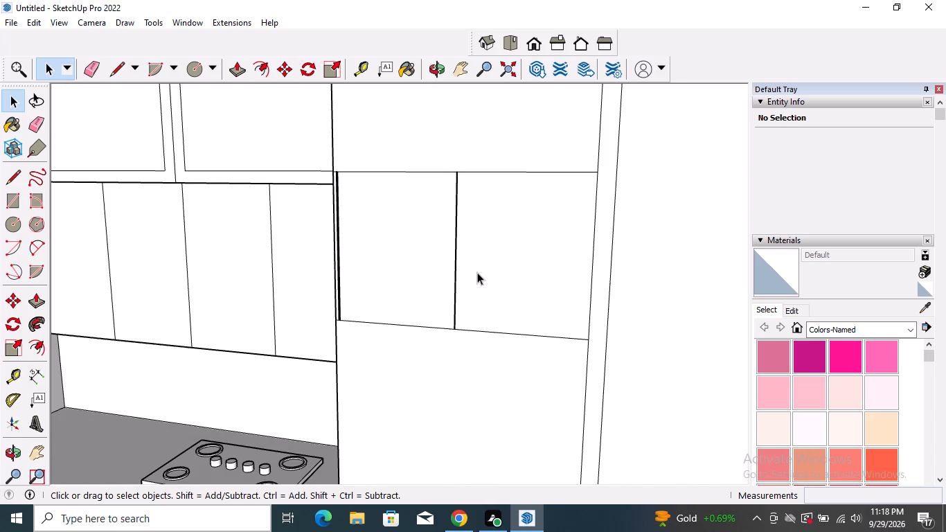
middle_click_drag(481, 272, 432, 263)
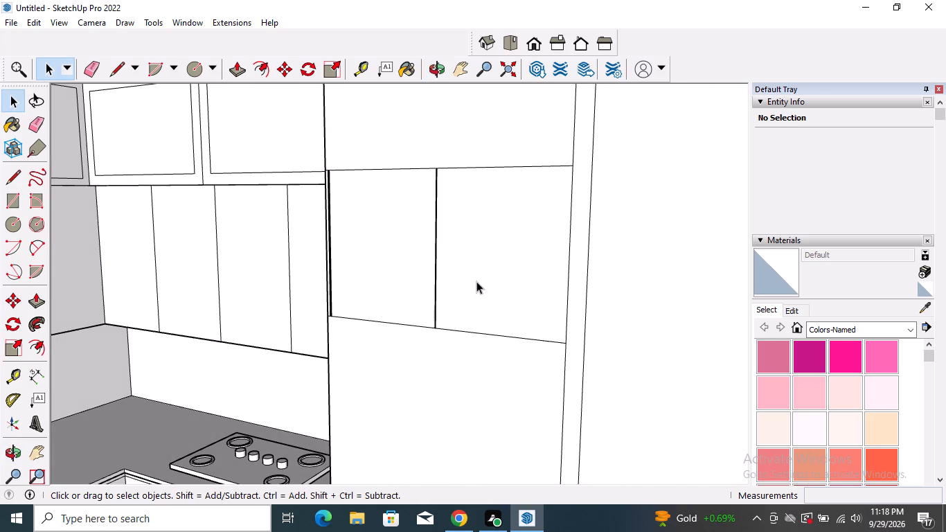
scroll(490, 232, "down", 3)
scroll(484, 177, "down", 5)
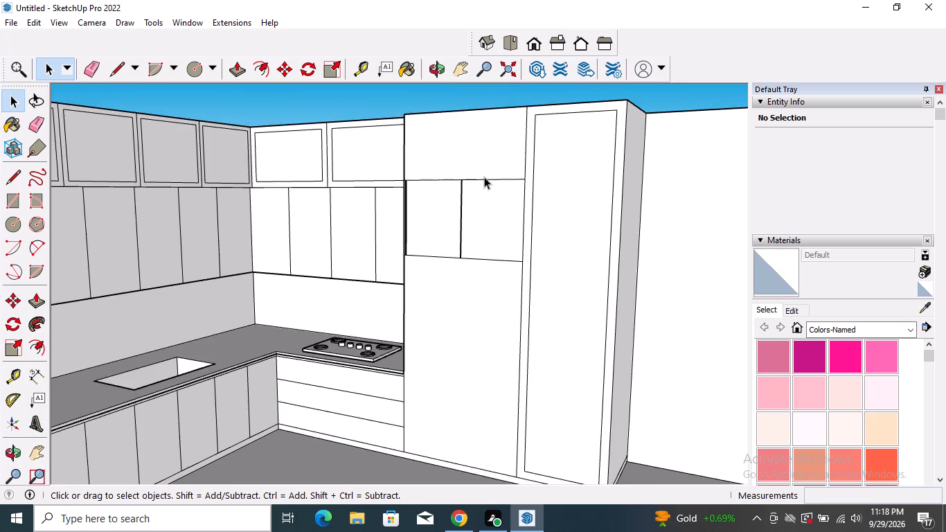
scroll(484, 177, "down", 1)
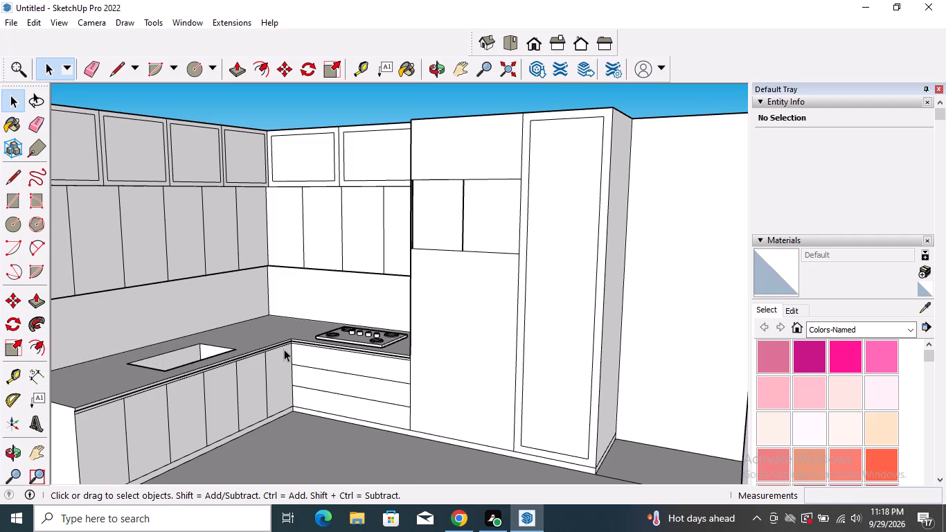
scroll(449, 366, "down", 5)
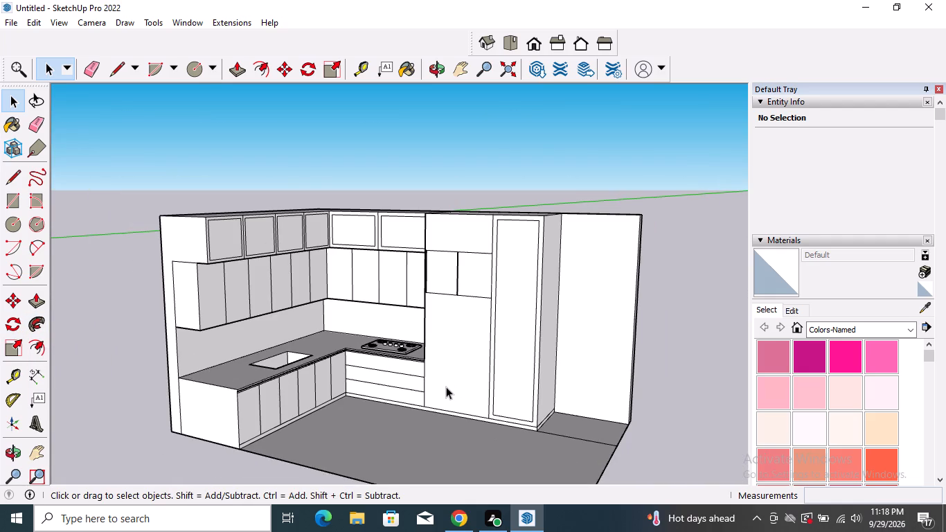
middle_click_drag(445, 389, 442, 371)
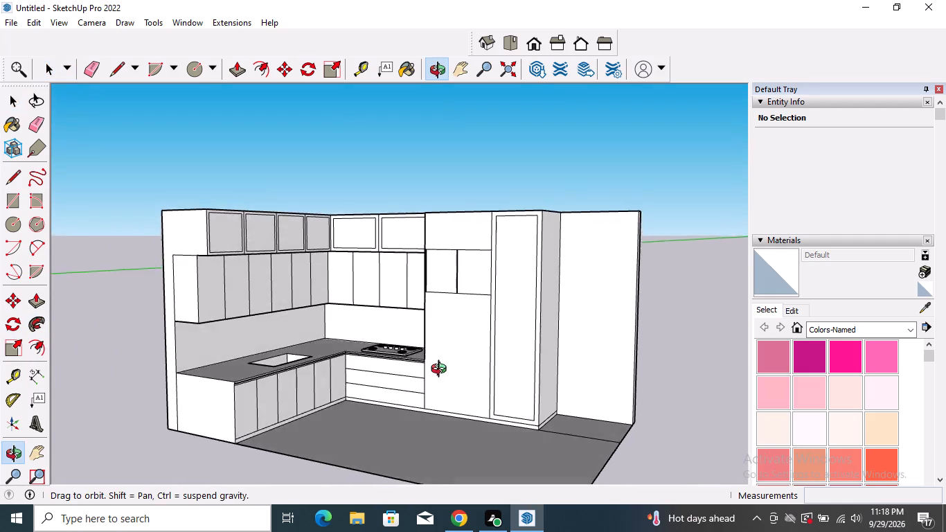
middle_click_drag(442, 371, 446, 340)
Draw a vertical line about 1' 11 1/4" long from the bottom corner of the cooktop-side groove down to the tall cabinet's plinth line.
scroll(446, 340, "up", 1)
scroll(447, 396, "up", 7)
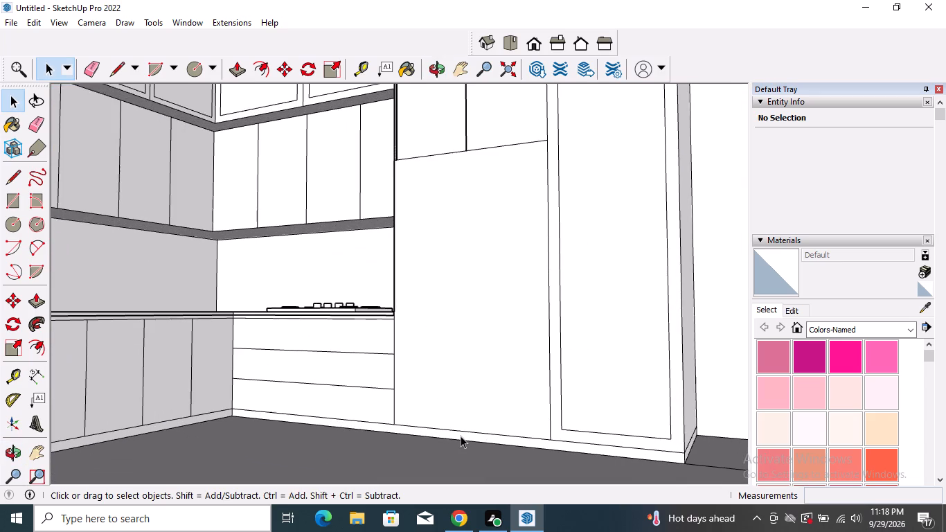
left_click(10, 181)
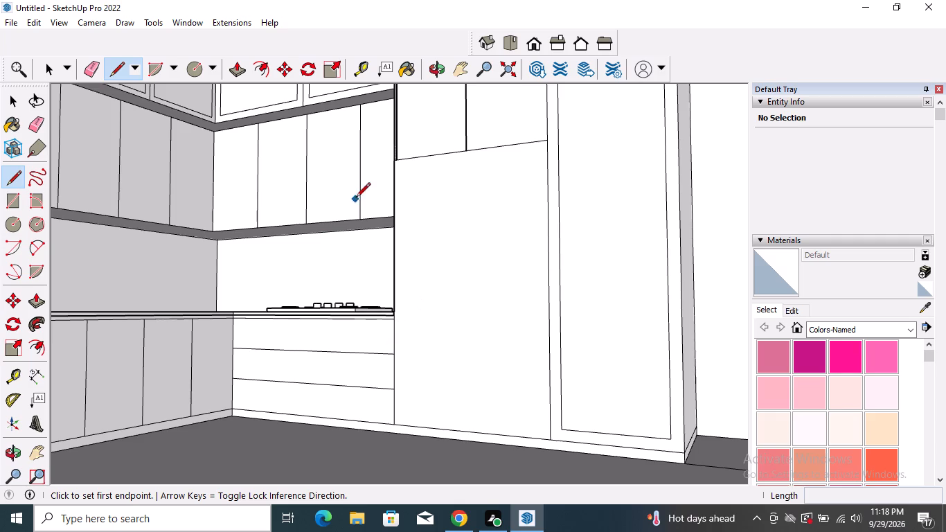
scroll(409, 152, "up", 3)
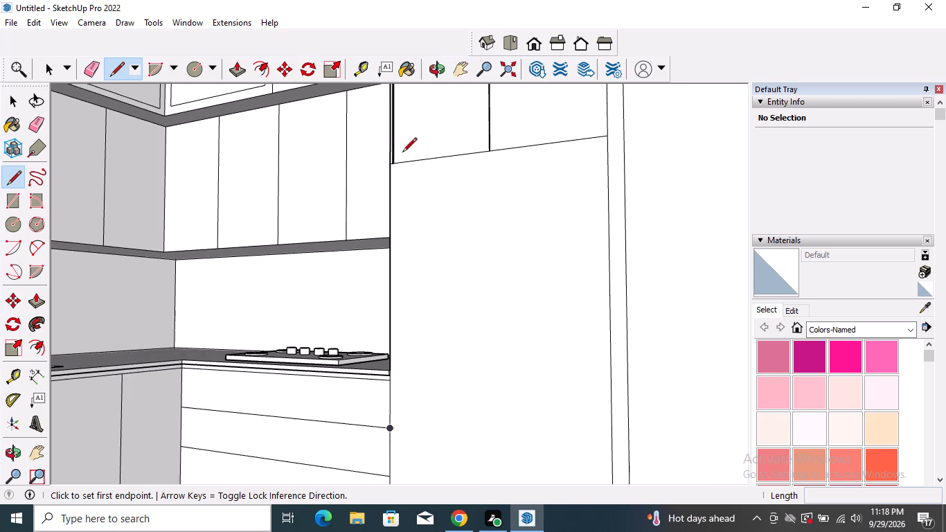
scroll(396, 153, "up", 20)
scroll(408, 183, "up", 4)
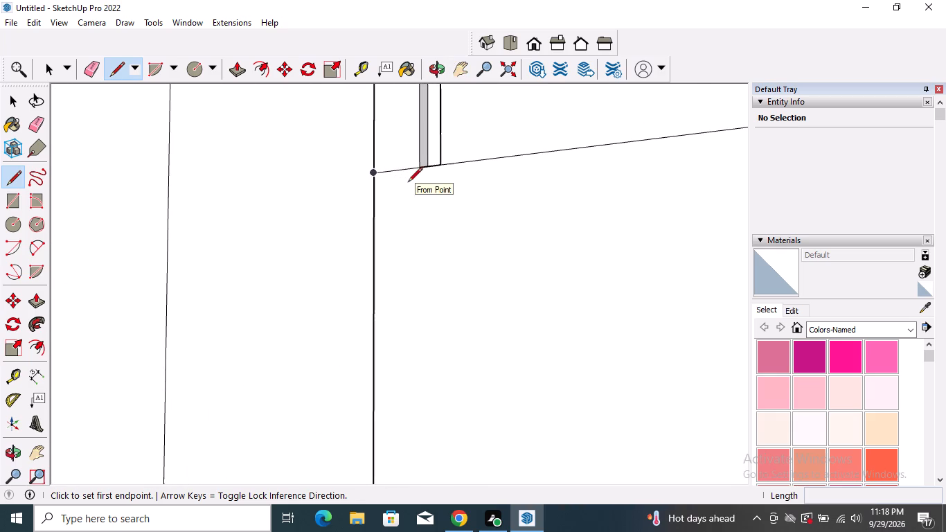
left_click(440, 166)
scroll(440, 166, "down", 3)
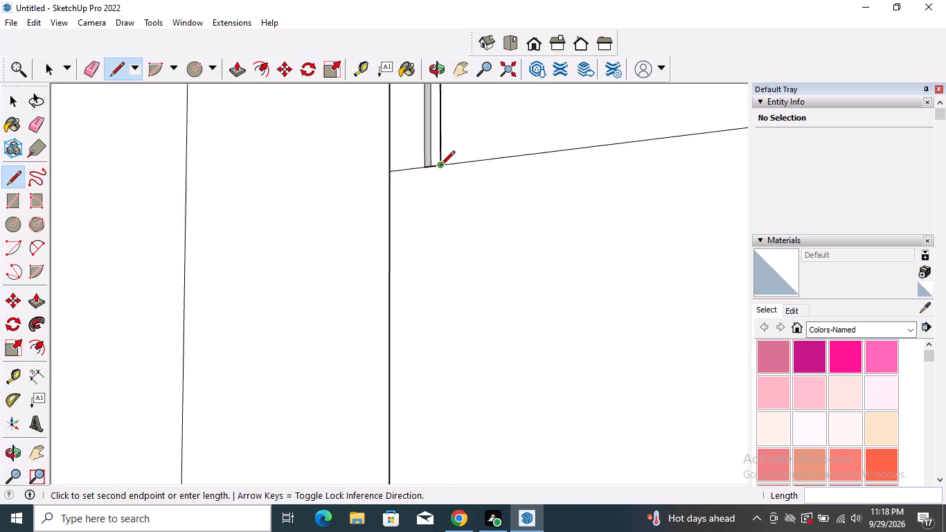
scroll(440, 166, "down", 18)
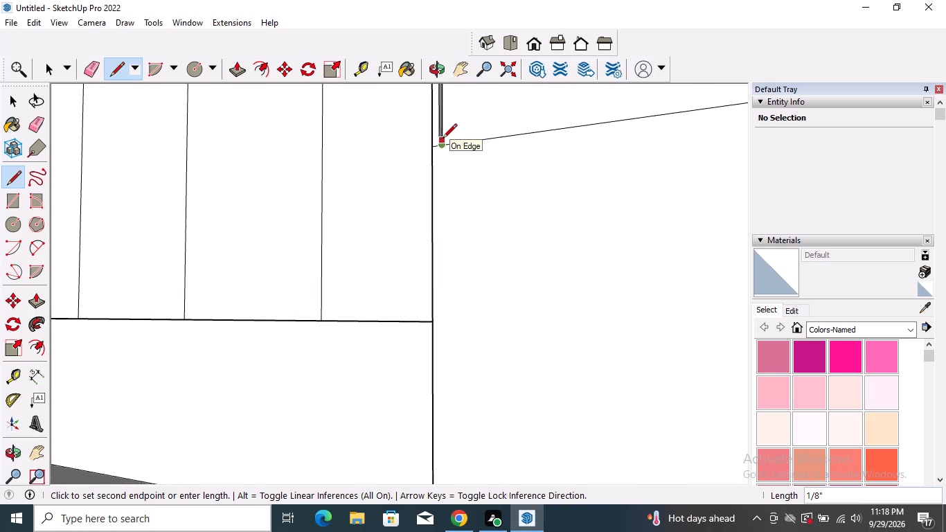
scroll(443, 139, "down", 16)
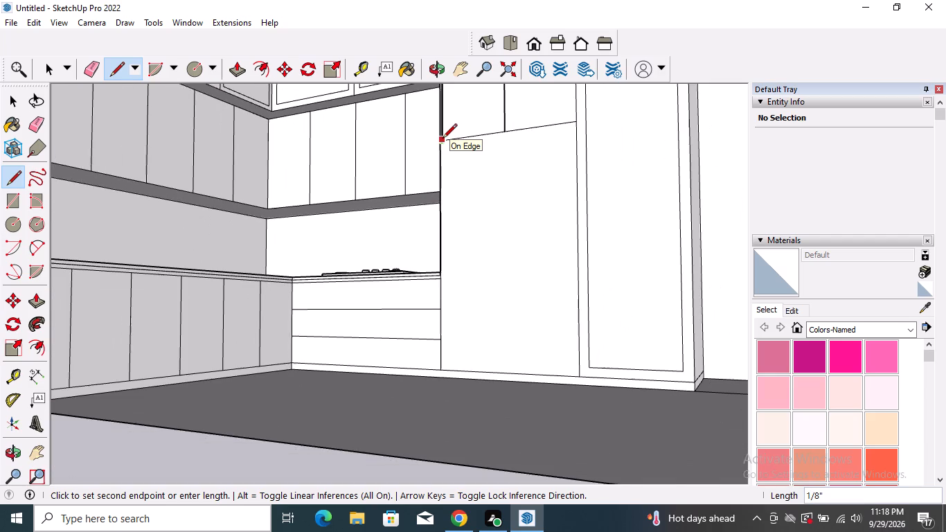
scroll(443, 363, "up", 13)
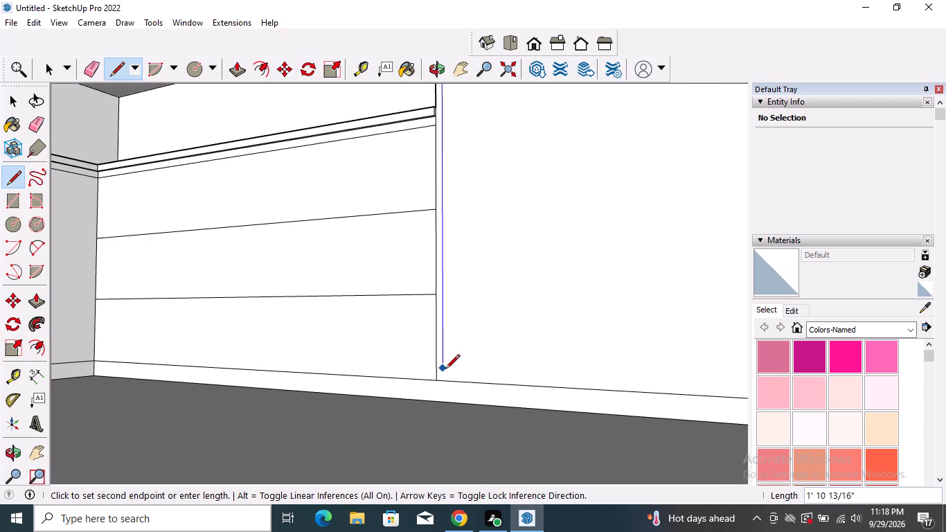
scroll(445, 370, "up", 8)
left_click(437, 398)
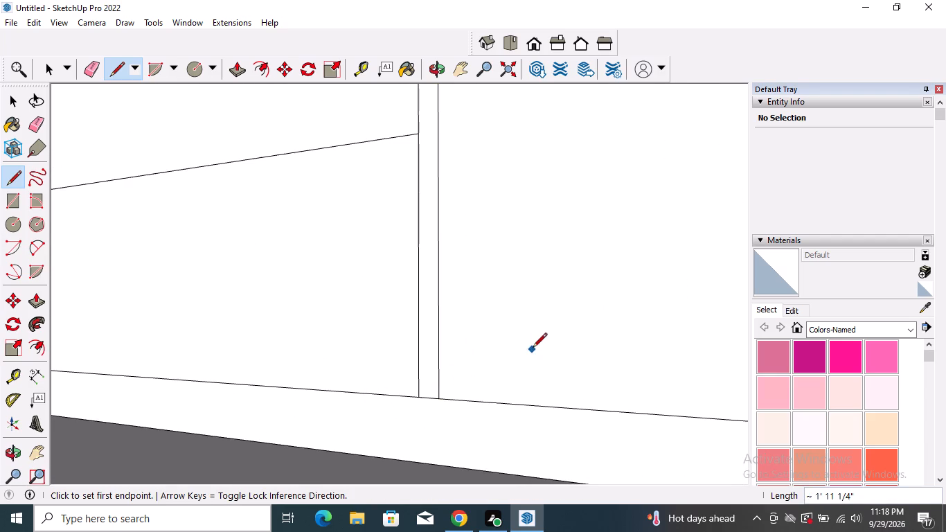
key("space")
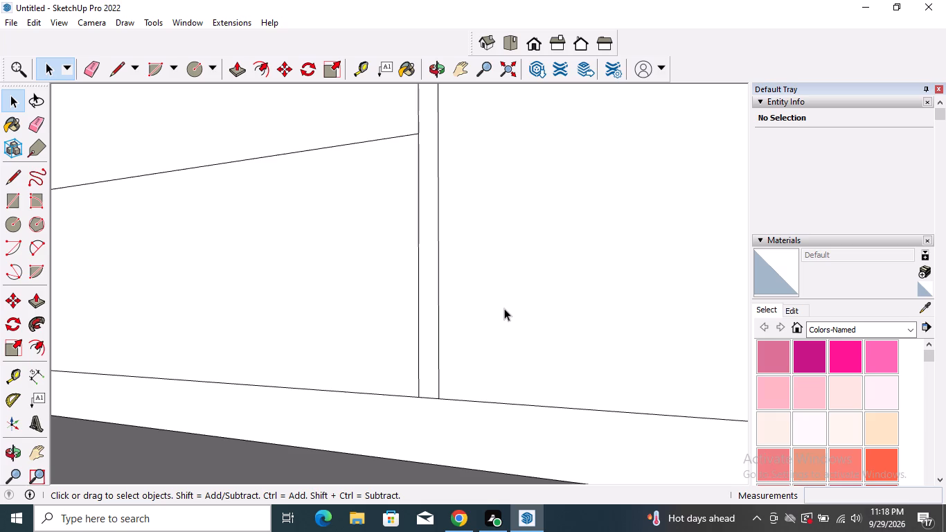
Draw a horizontal line about 1' 1 1/2" long across the tall cabinet's cooktop-side section, level with the upper drawer dividing line.
scroll(504, 308, "down", 5)
scroll(355, 352, "down", 6)
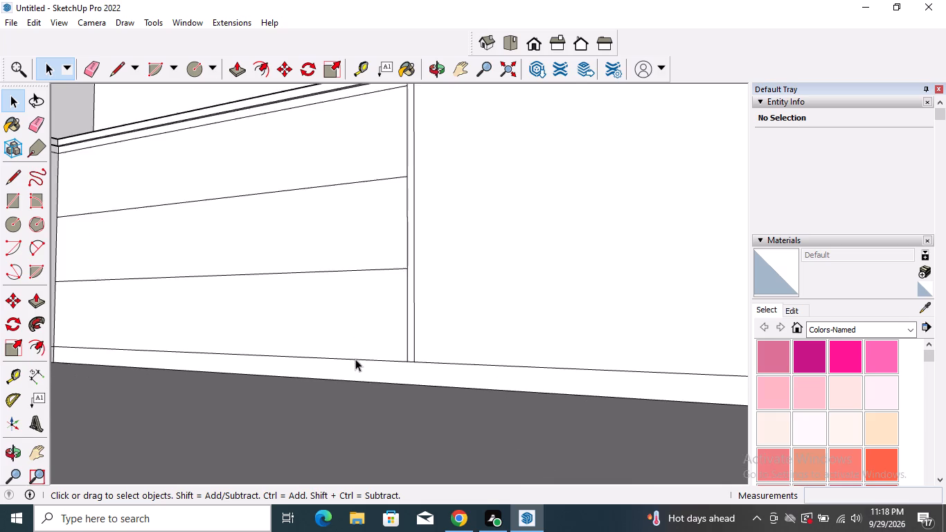
scroll(355, 360, "down", 9)
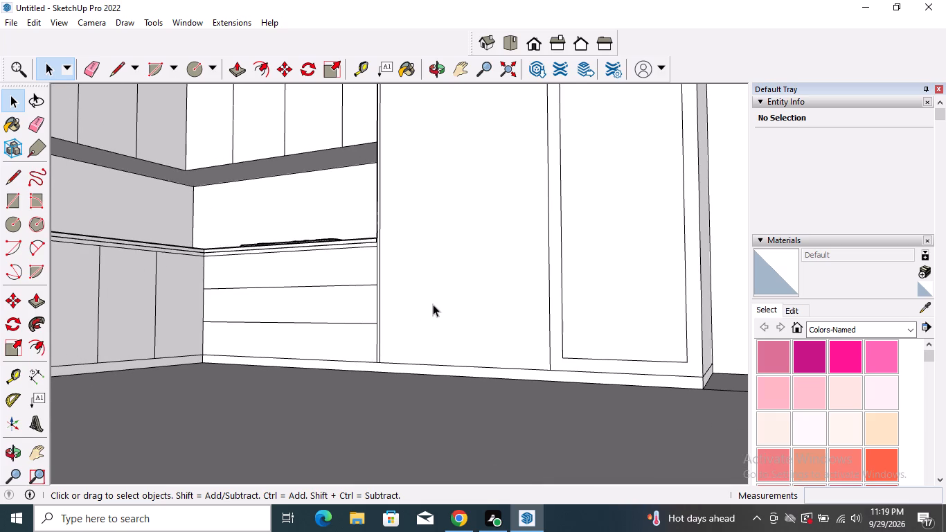
left_click(14, 182)
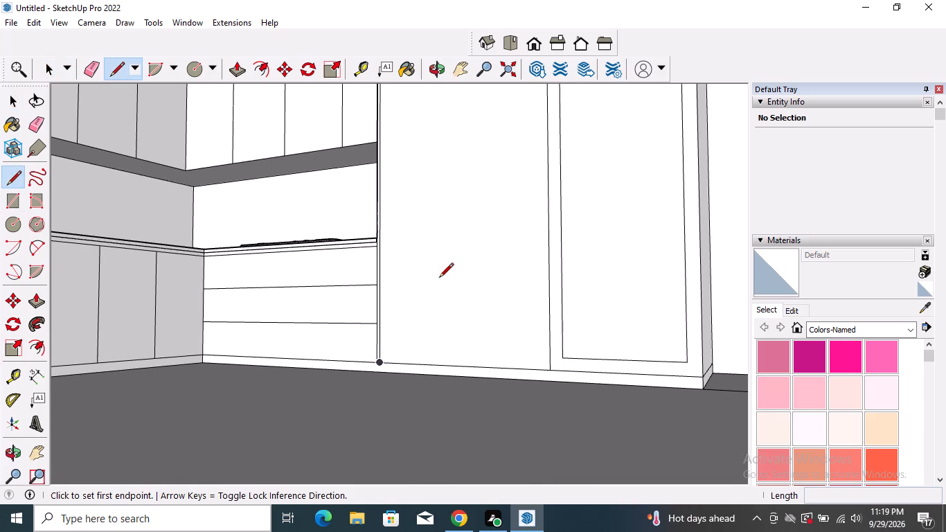
scroll(368, 278, "up", 8)
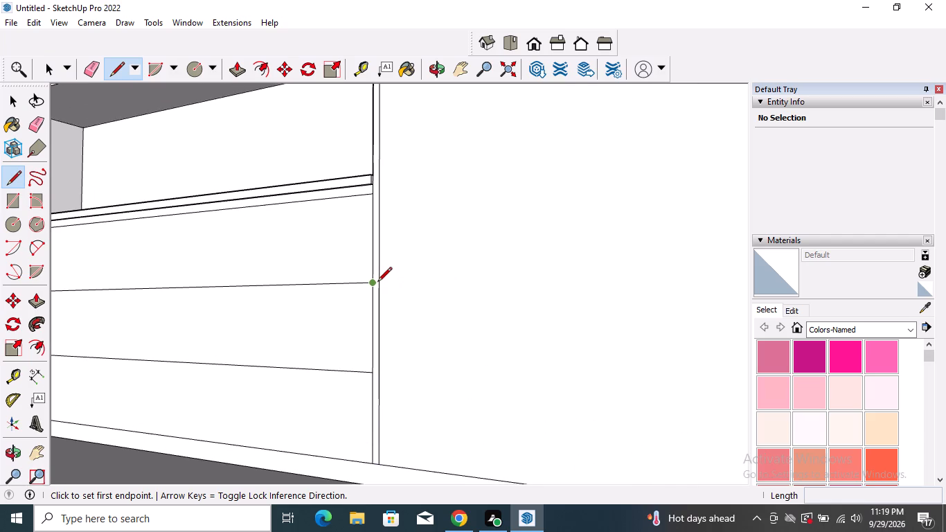
scroll(377, 283, "up", 9)
left_click(383, 284)
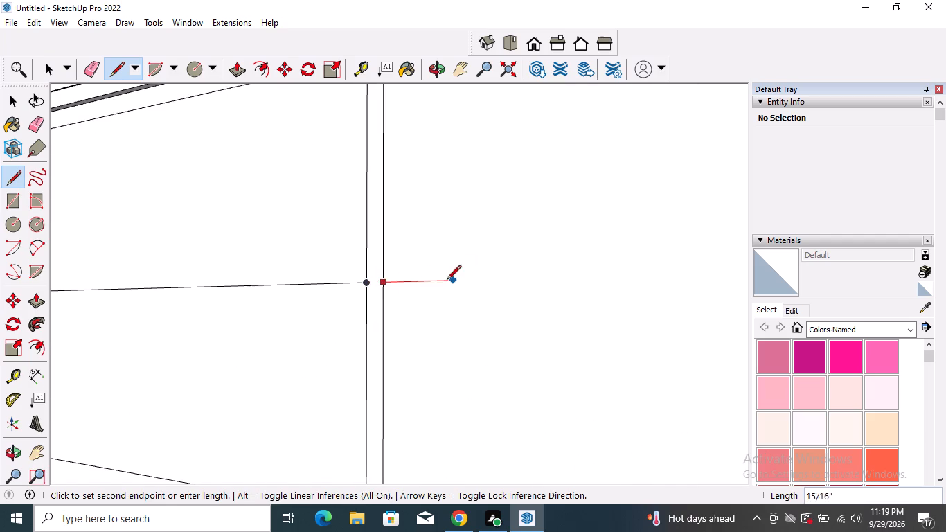
scroll(421, 292, "down", 11)
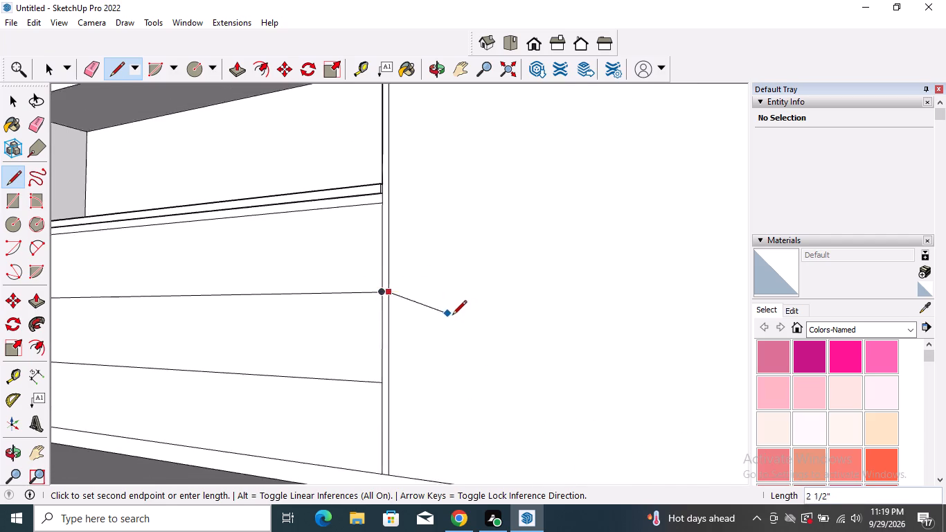
scroll(452, 316, "down", 6)
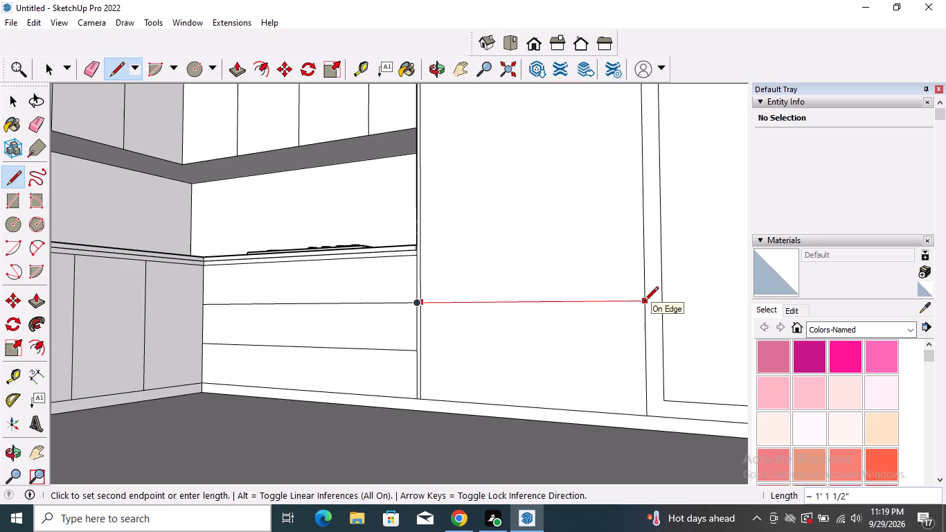
left_click(644, 302)
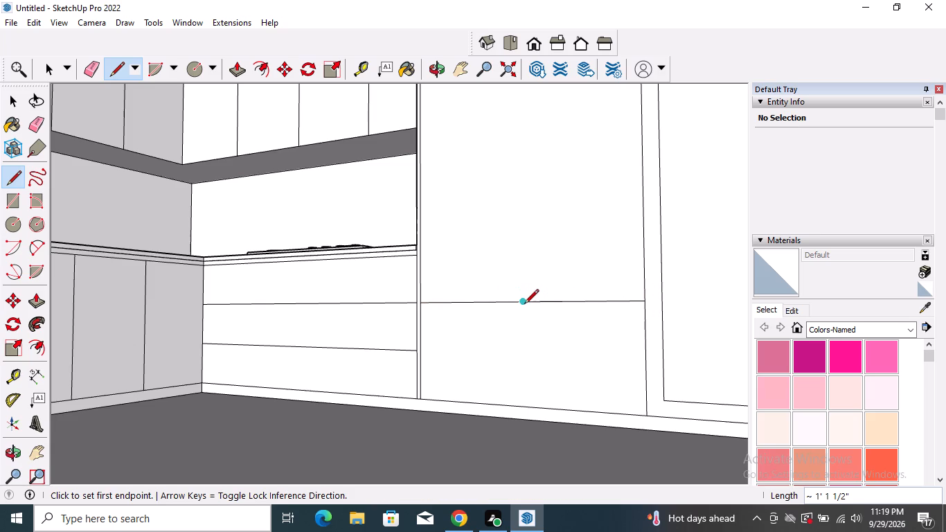
Draw a vertical line about 6 1/8" long from the new horizontal line's midpoint down to the plinth line.
left_click(521, 304)
left_click(526, 406)
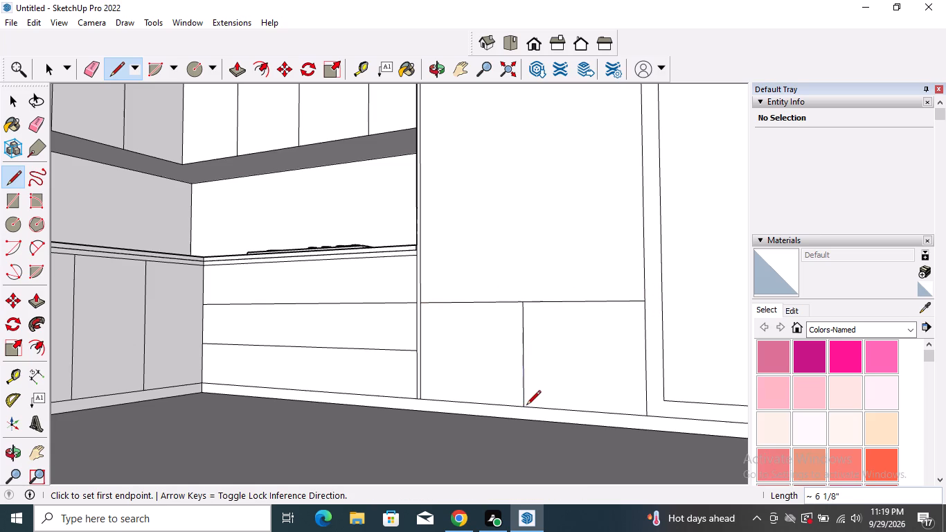
key("space")
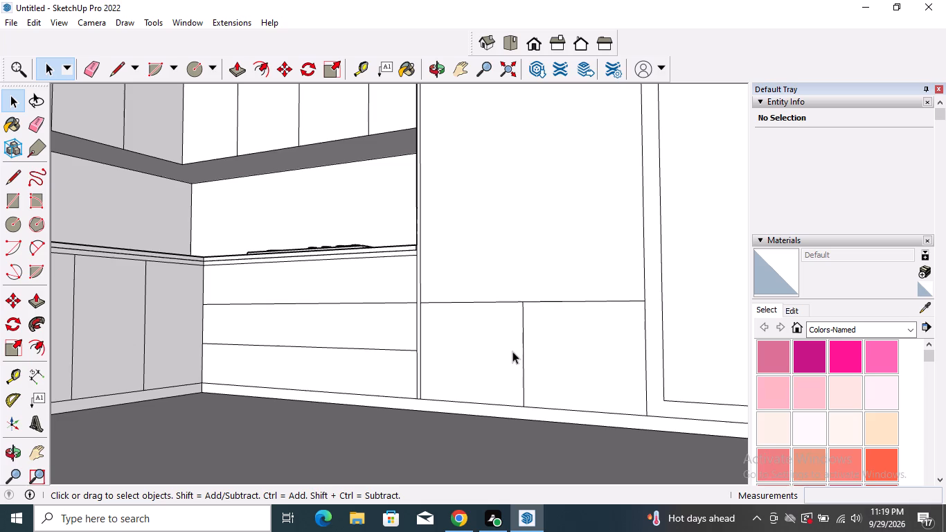
Draw two closely spaced horizontal lines, each about 1' 1 1/2" long, across the middle of the cooktop-side section's large blank panel.
scroll(518, 375, "down", 8)
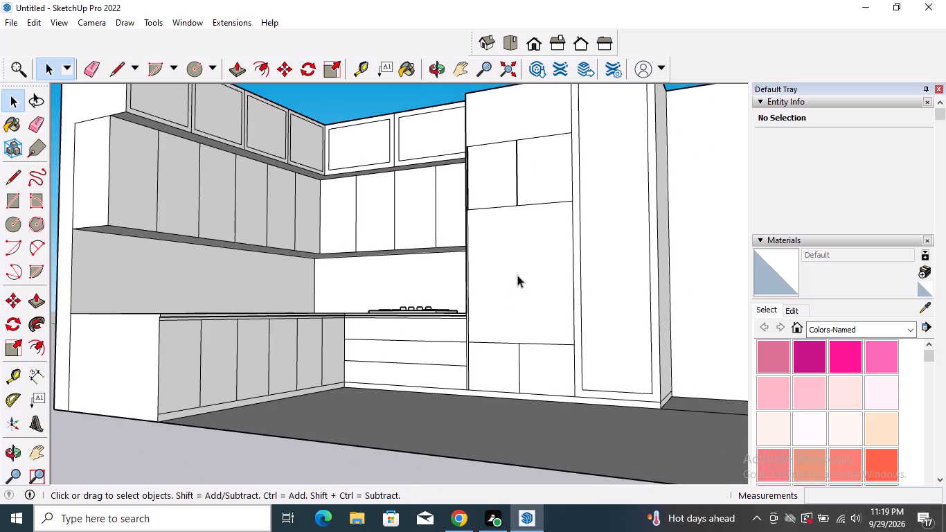
scroll(535, 266, "up", 5)
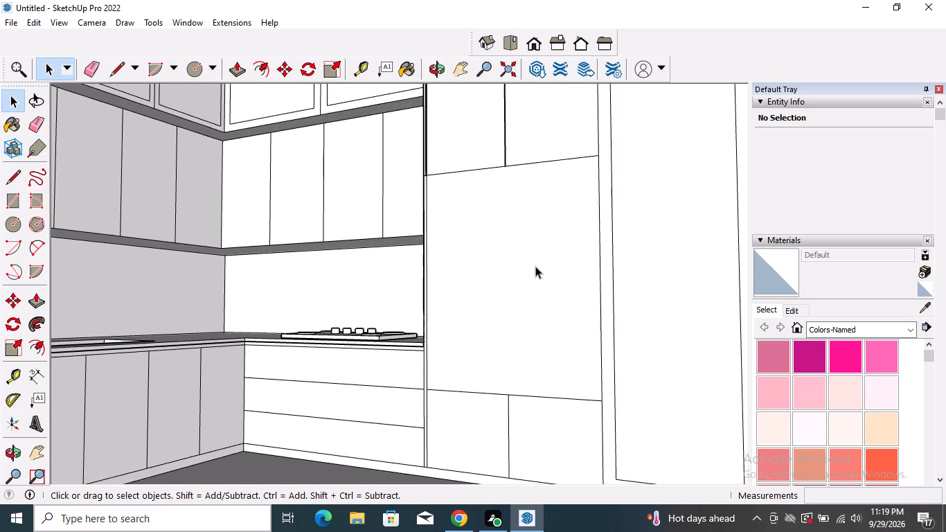
scroll(535, 266, "up", 1)
left_click(12, 182)
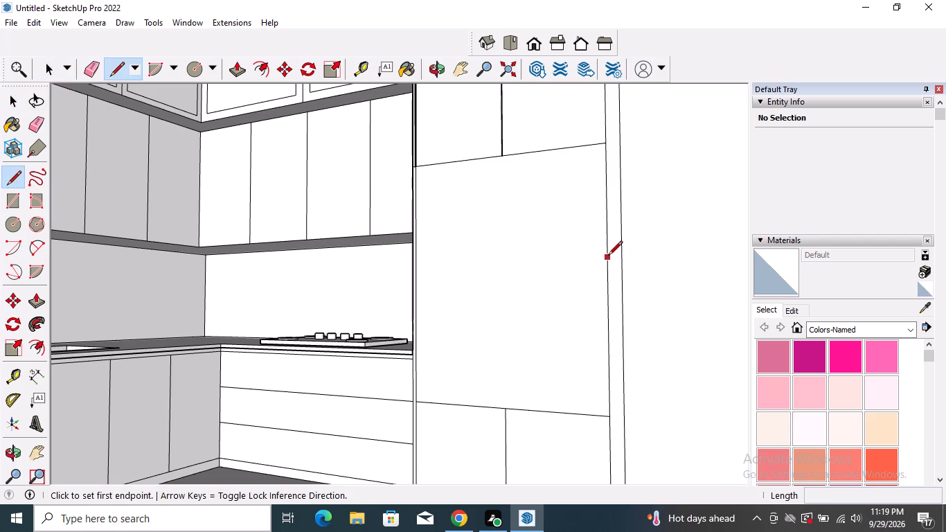
left_click_drag(609, 277, 589, 281)
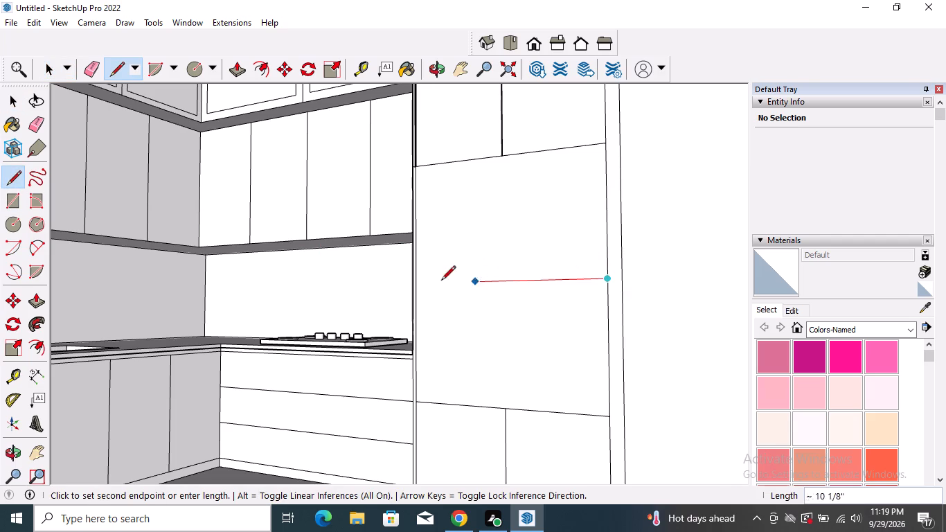
left_click(418, 281)
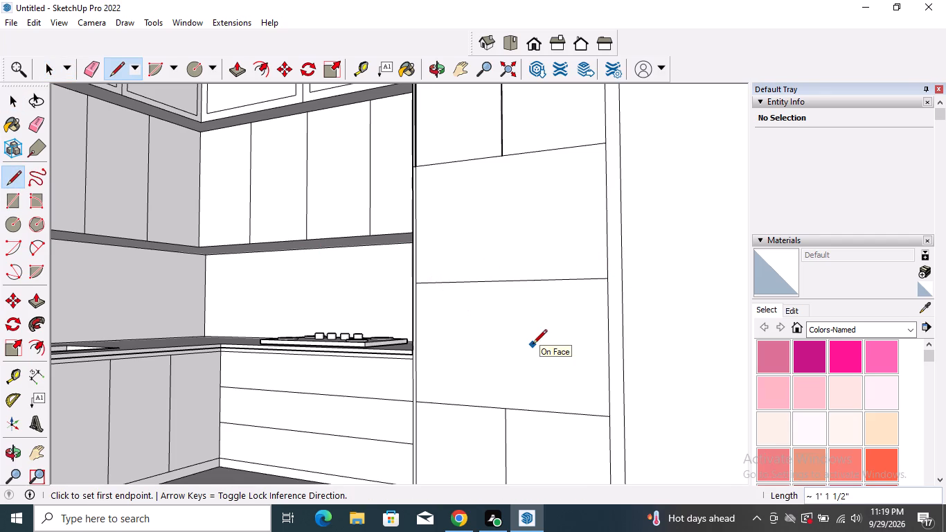
left_click(416, 301)
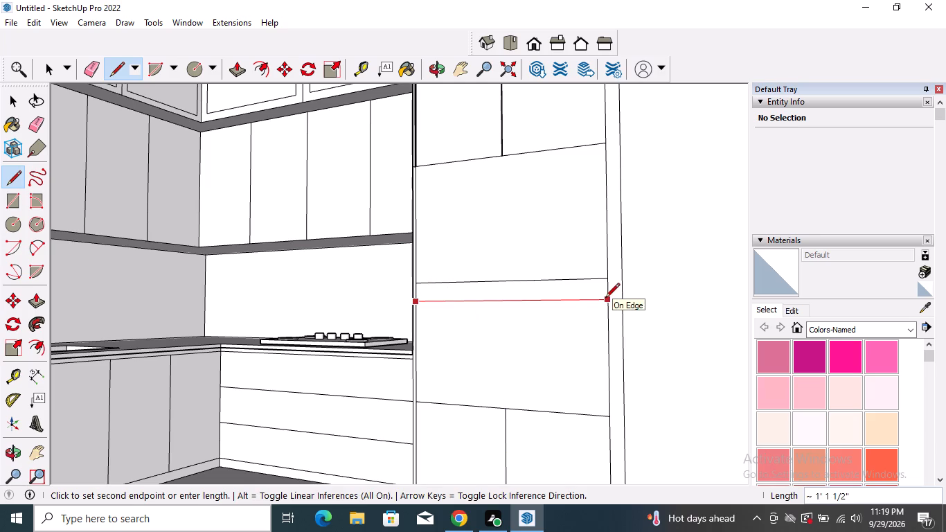
left_click(605, 299)
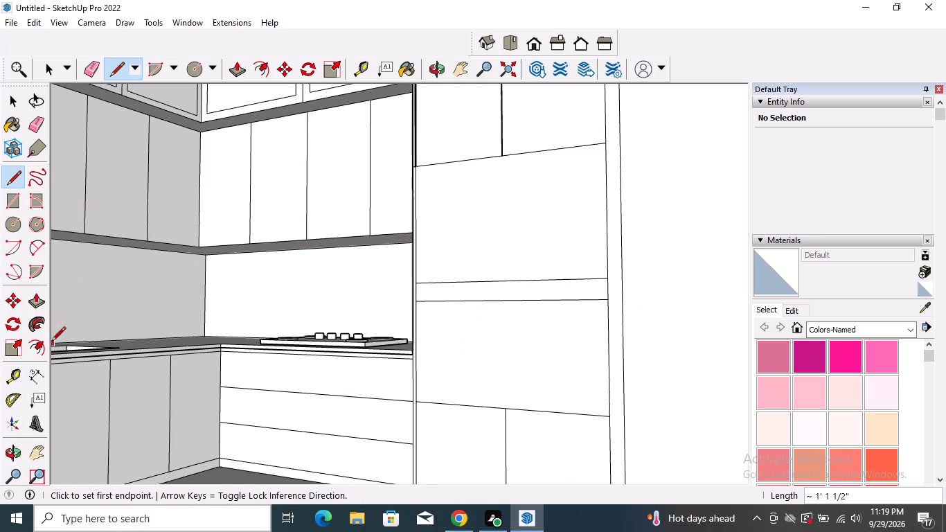
Offset the outline of the panel below the new narrow strip inward by about 1 5/8".
left_click(41, 351)
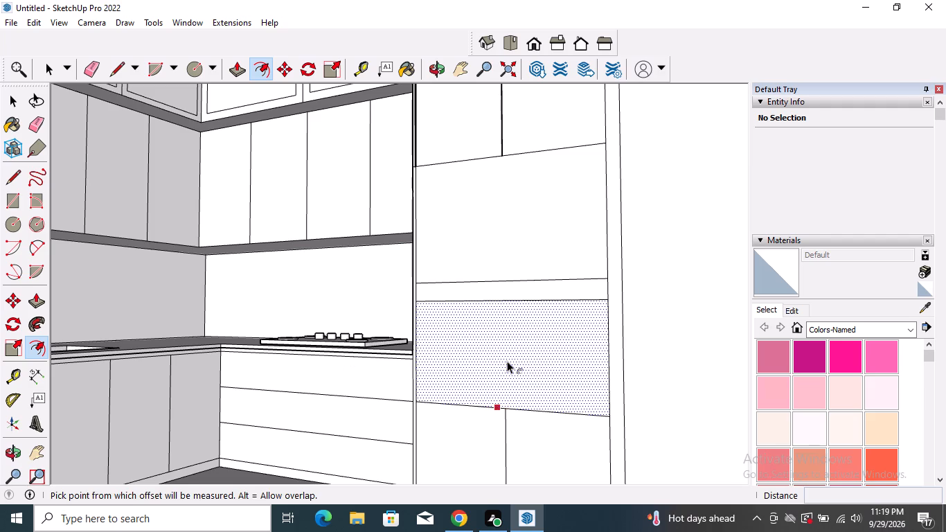
left_click(512, 361)
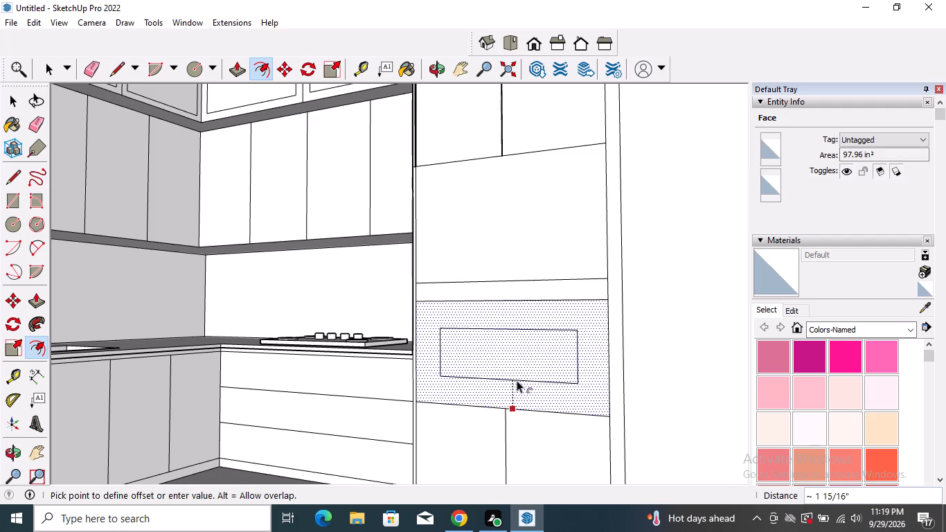
left_click(517, 385)
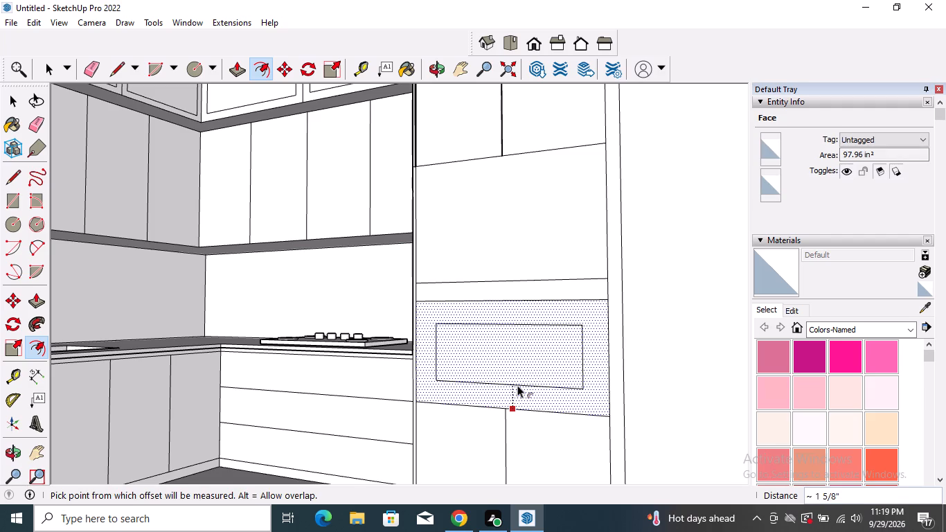
key("space")
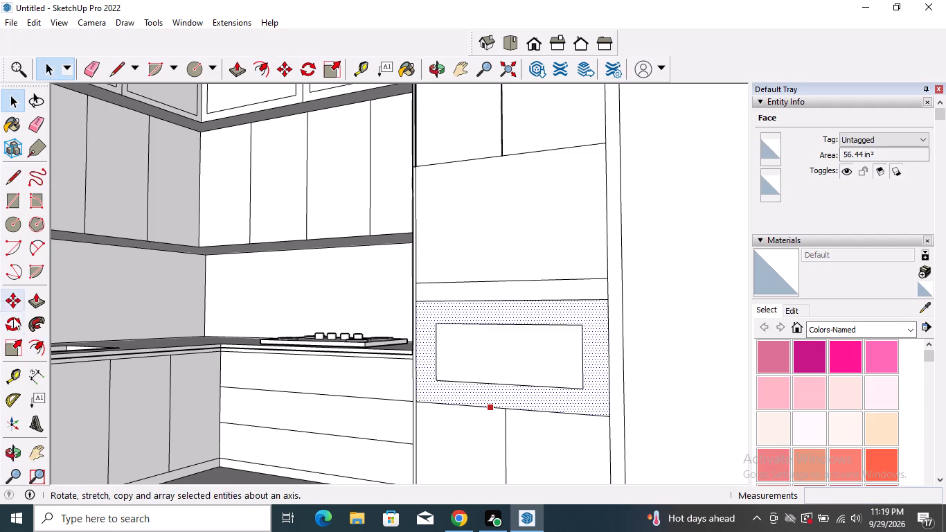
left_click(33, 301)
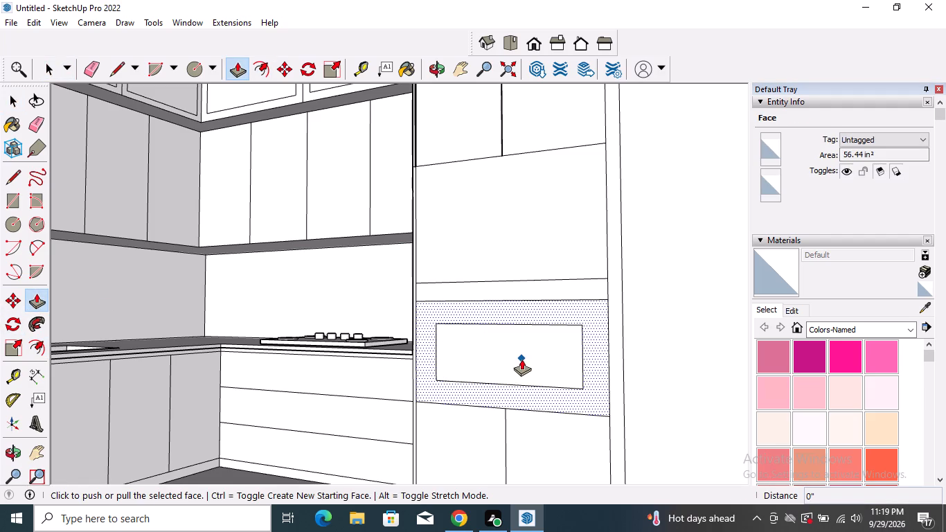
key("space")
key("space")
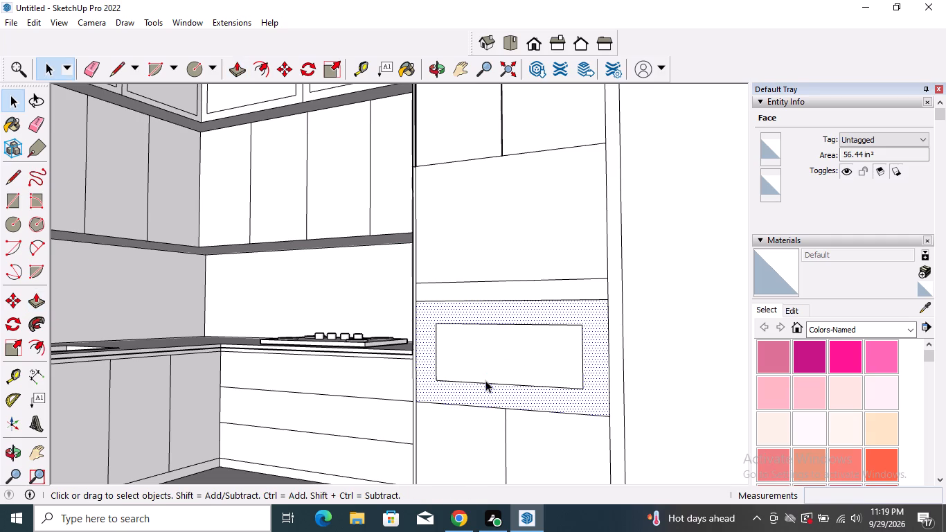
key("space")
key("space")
Push the inner offset rectangle about 4" into the tall cabinet with Push/Pull to form an appliance recess.
scroll(406, 390, "down", 5)
left_click(292, 123)
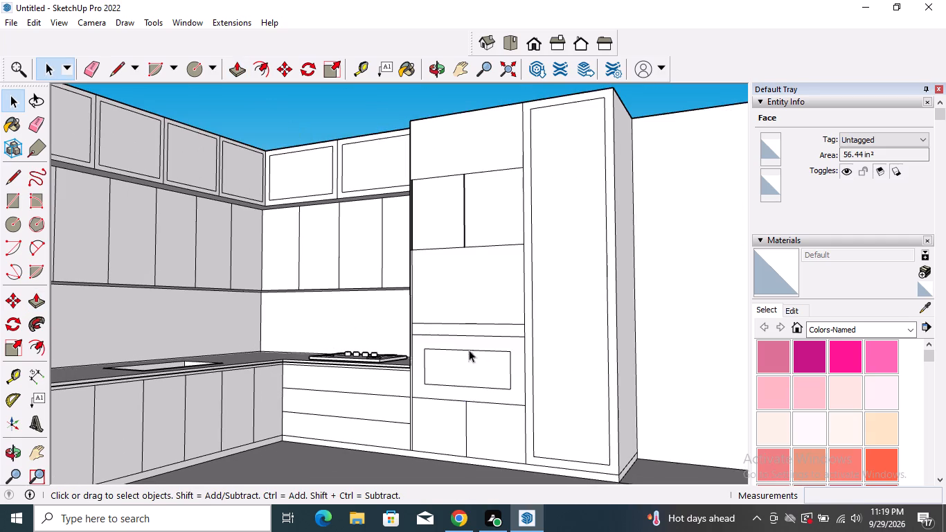
scroll(493, 366, "up", 8)
left_click(34, 301)
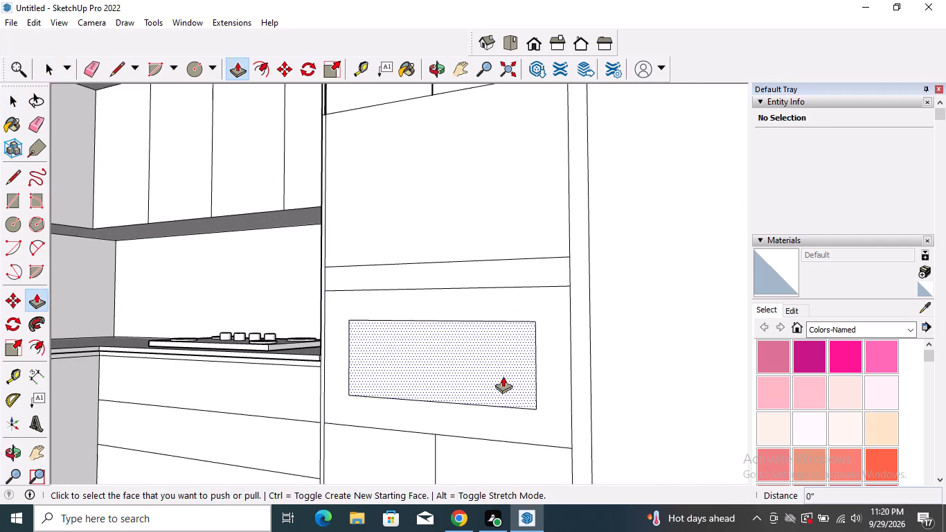
left_click(503, 376)
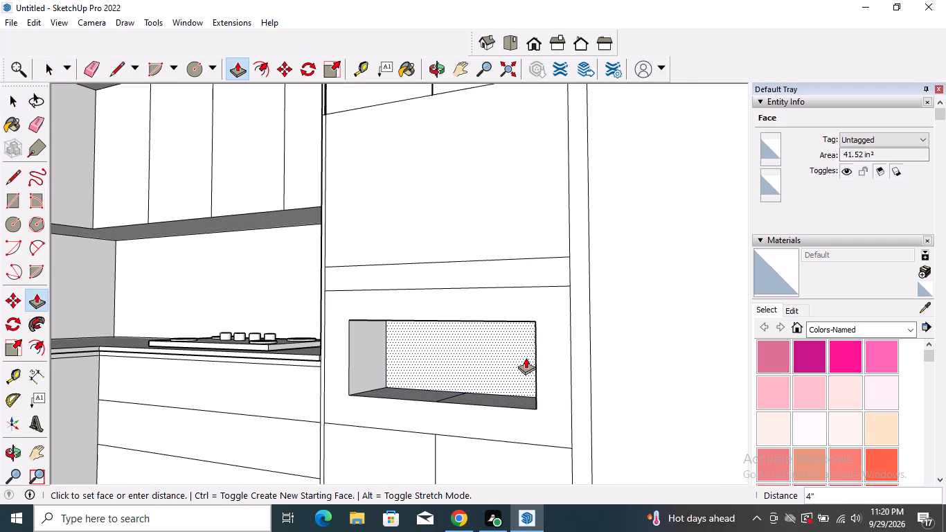
left_click(526, 357)
key("space")
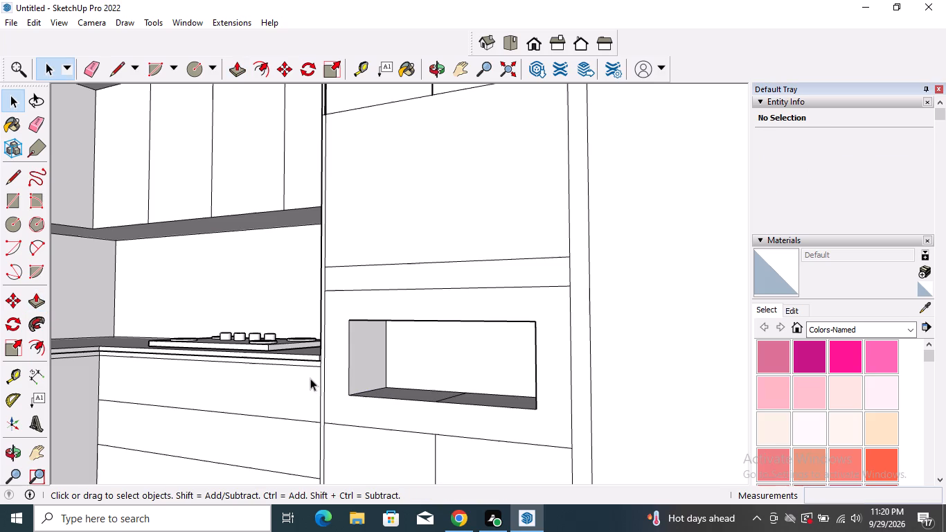
Erase the dividing line across the floor of the recess.
scroll(310, 376, "down", 2)
middle_click_drag(322, 377, 403, 429)
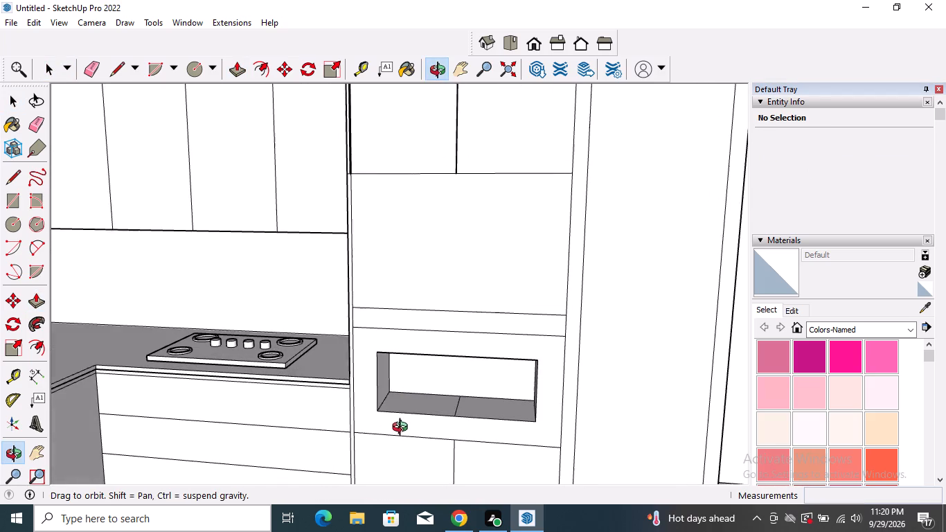
middle_click_drag(403, 429, 404, 430)
scroll(443, 414, "up", 4)
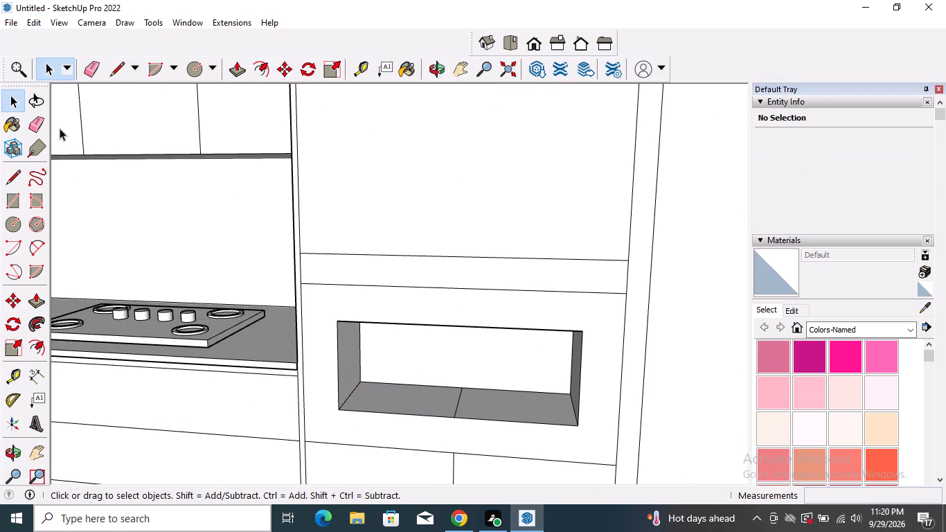
left_click(40, 122)
scroll(481, 420, "up", 4)
scroll(418, 382, "up", 3)
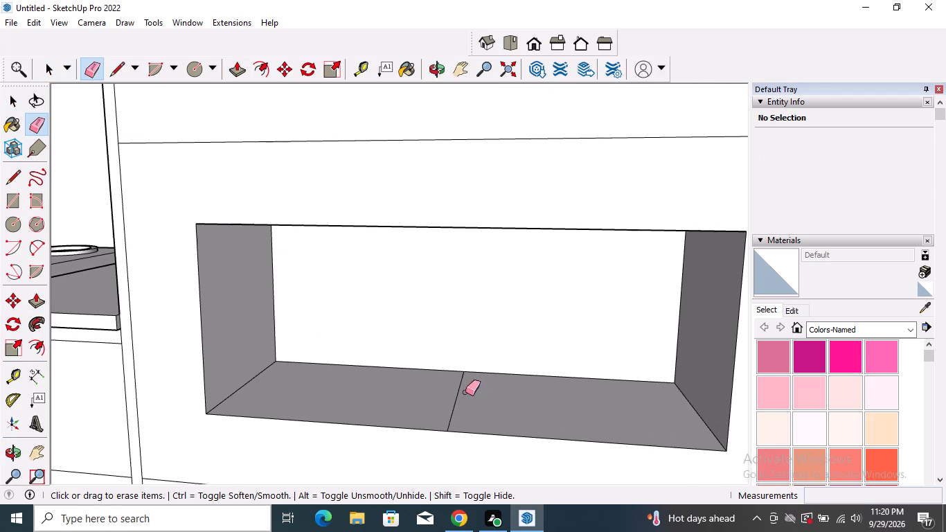
left_click(453, 409)
scroll(371, 370, "down", 4)
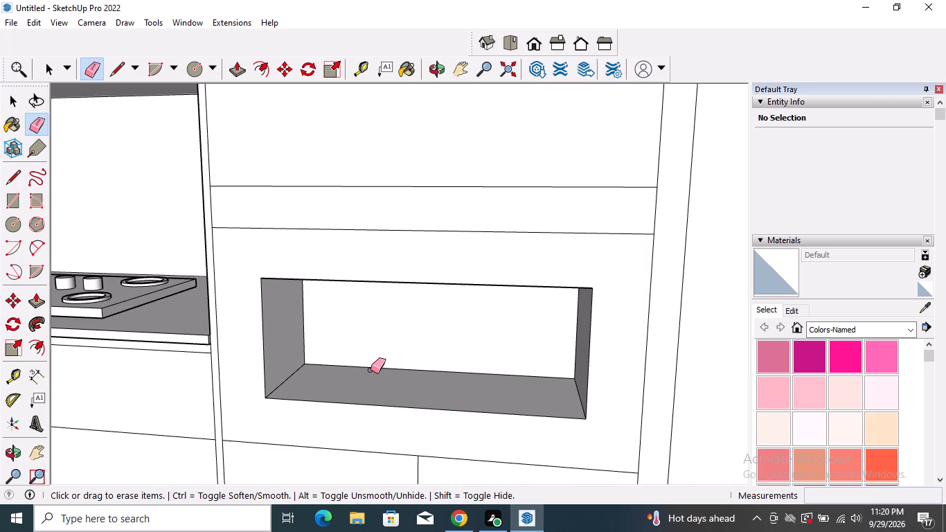
key("space")
Copy the top edge of the recess's back face down to its bottom edge with /3 division, splitting the face into three equal bands.
middle_click_drag(409, 340, 424, 276)
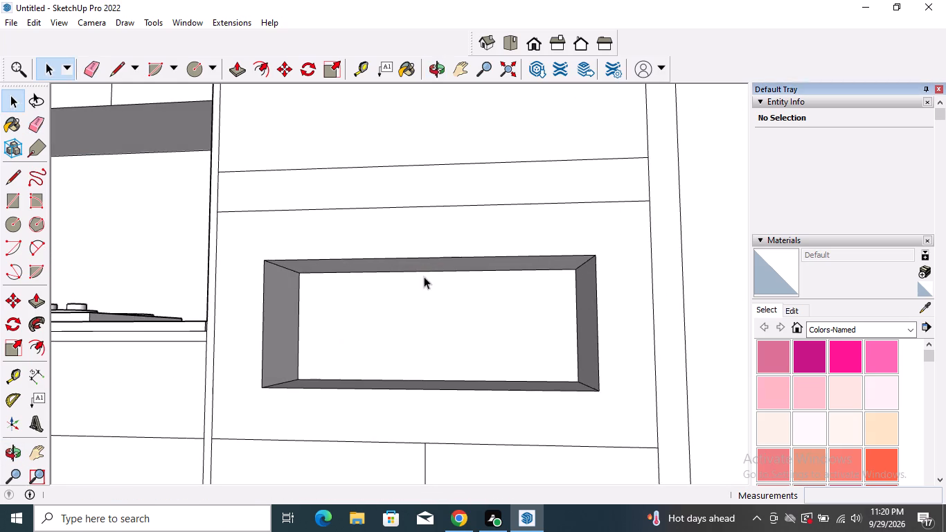
scroll(427, 328, "up", 1)
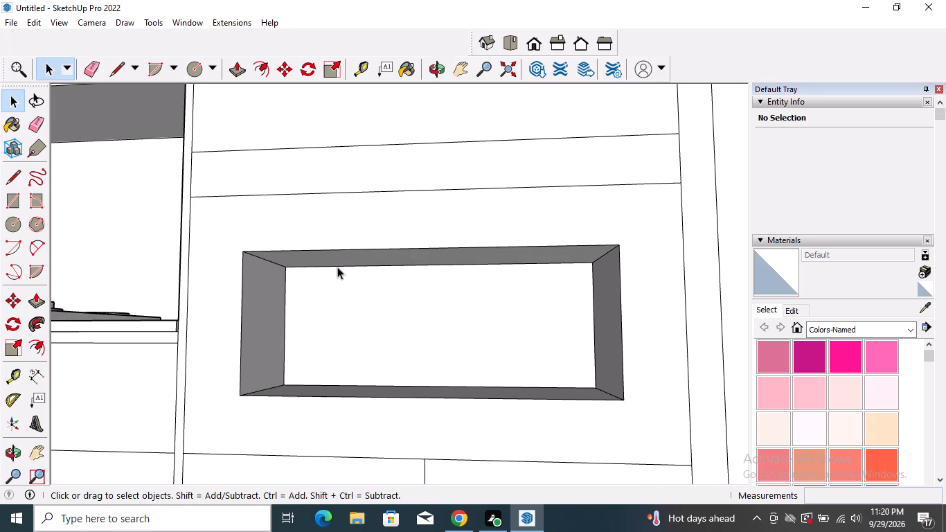
left_click(338, 267)
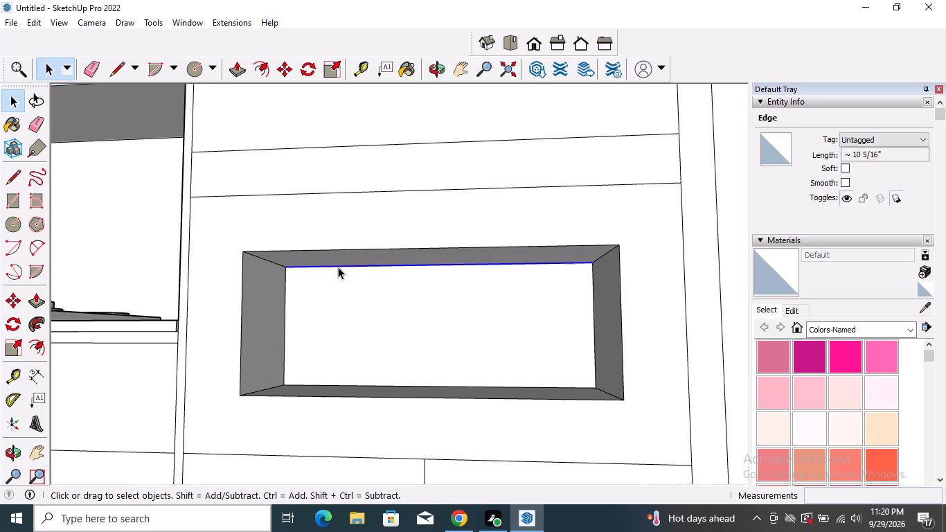
key("m")
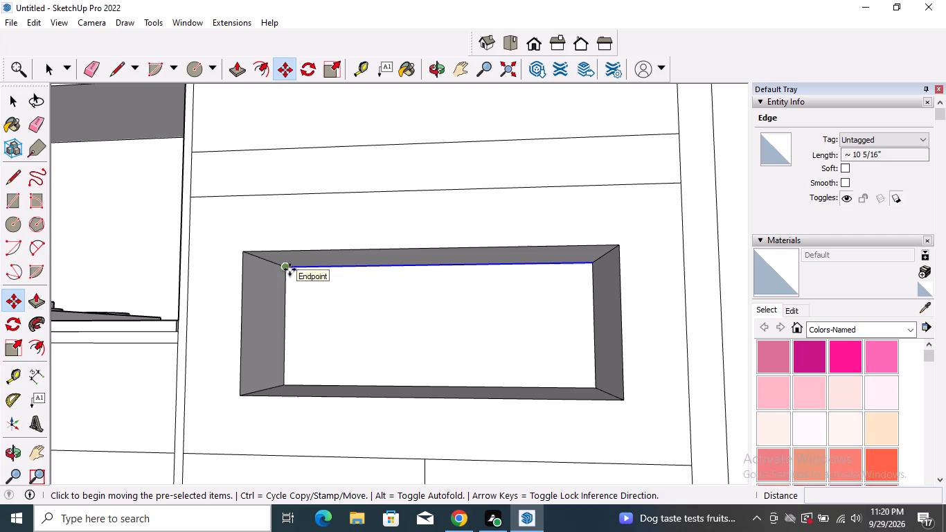
left_click(289, 269)
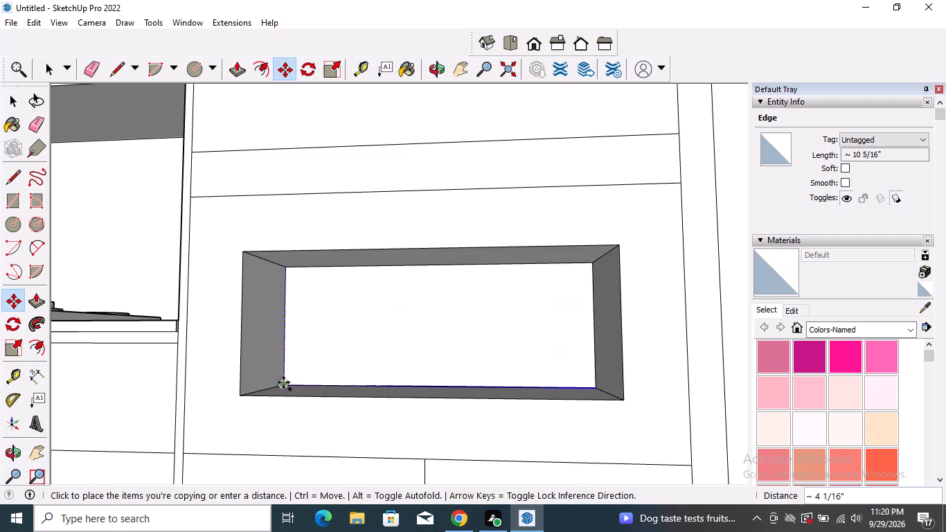
left_click(283, 384)
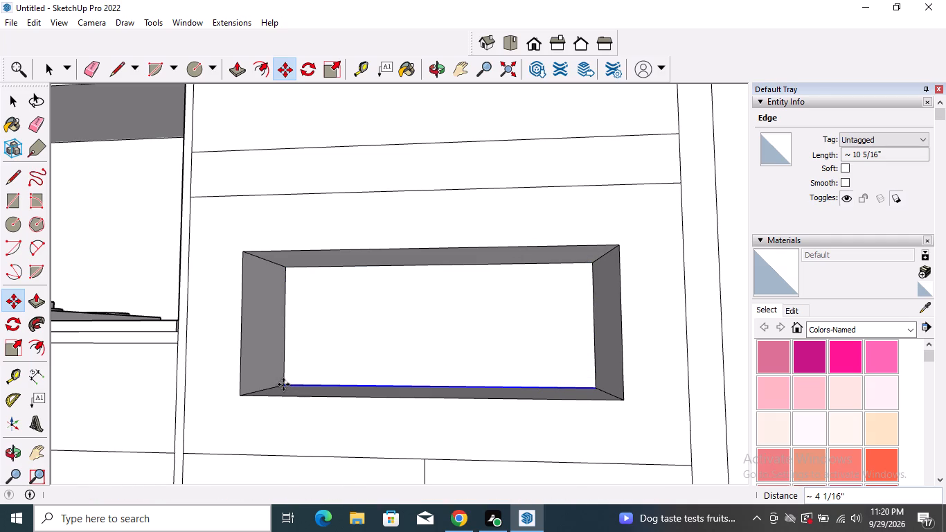
key("shift+slash")
key("3")
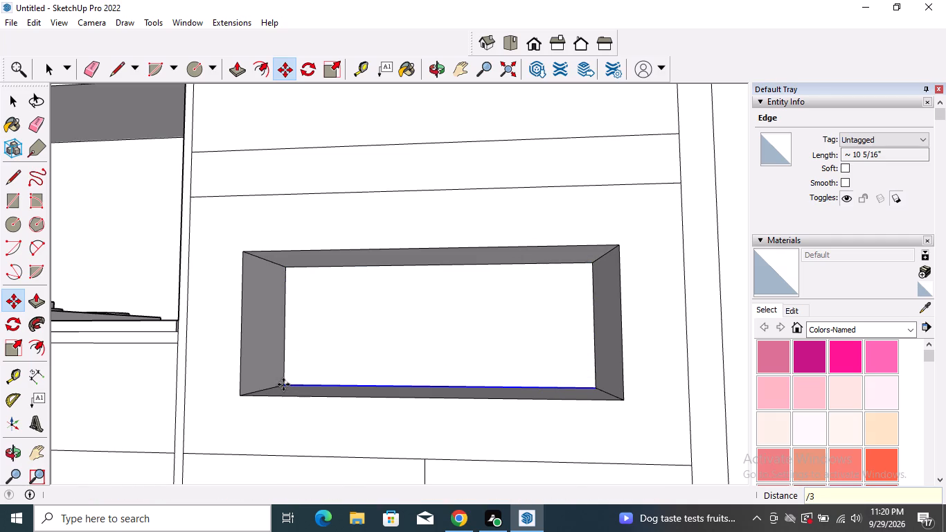
key("Return")
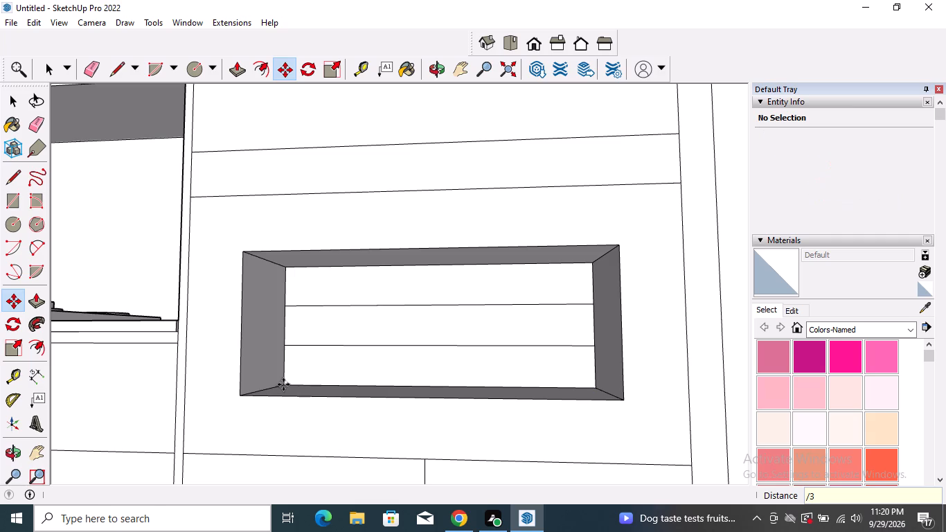
key("space")
Draw a horizontal line about 10 5/16" long just above each of the two dividing lines on the recess's back face.
scroll(404, 265, "up", 3)
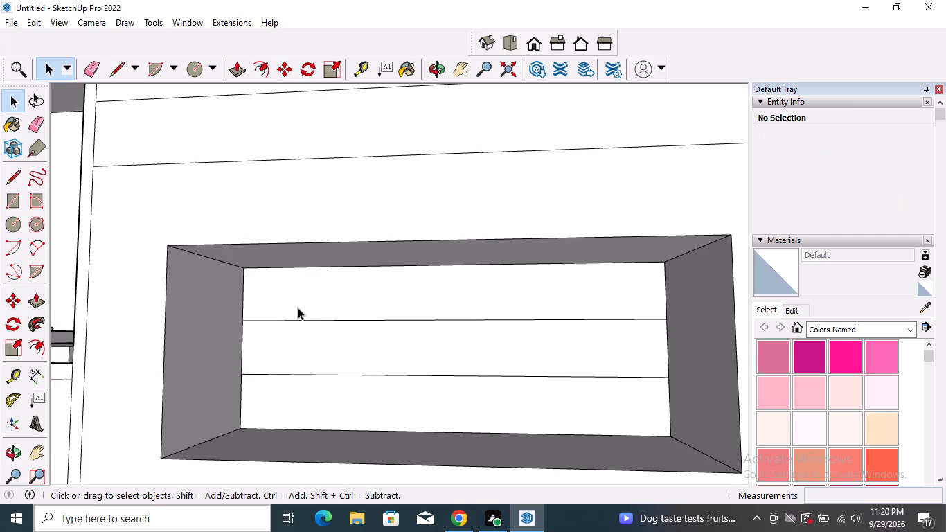
left_click(12, 173)
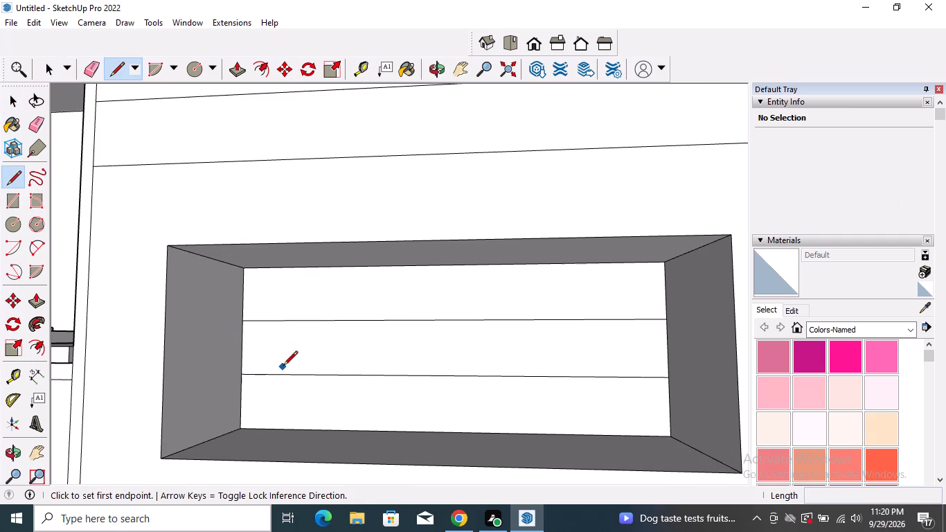
scroll(262, 342, "up", 4)
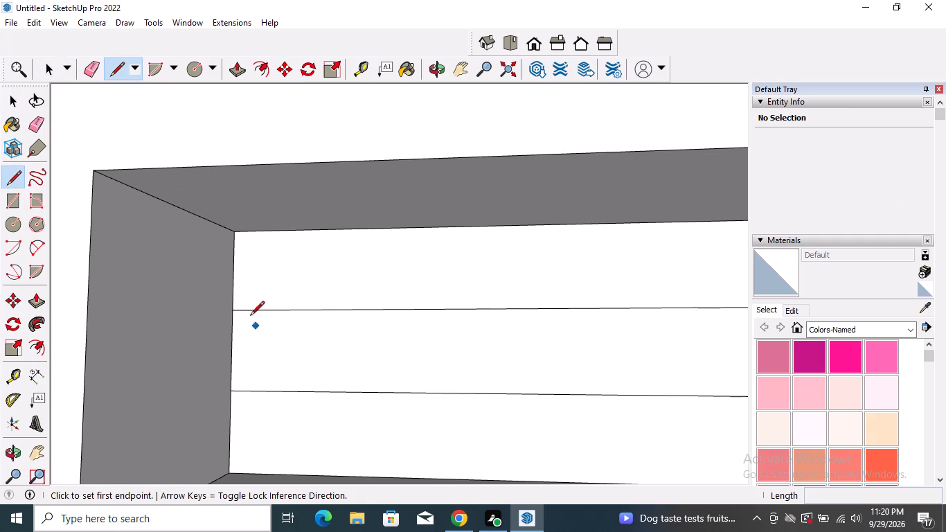
left_click(235, 299)
scroll(272, 318, "down", 5)
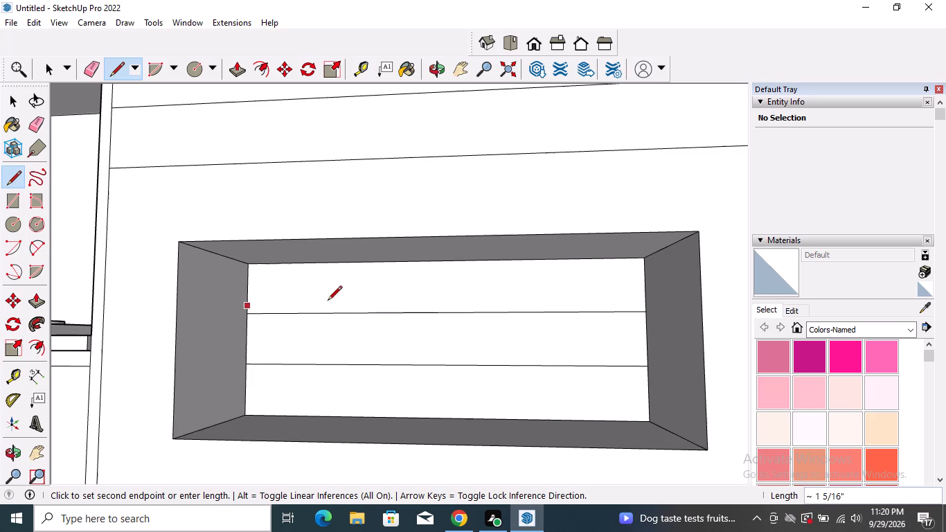
left_click(648, 301)
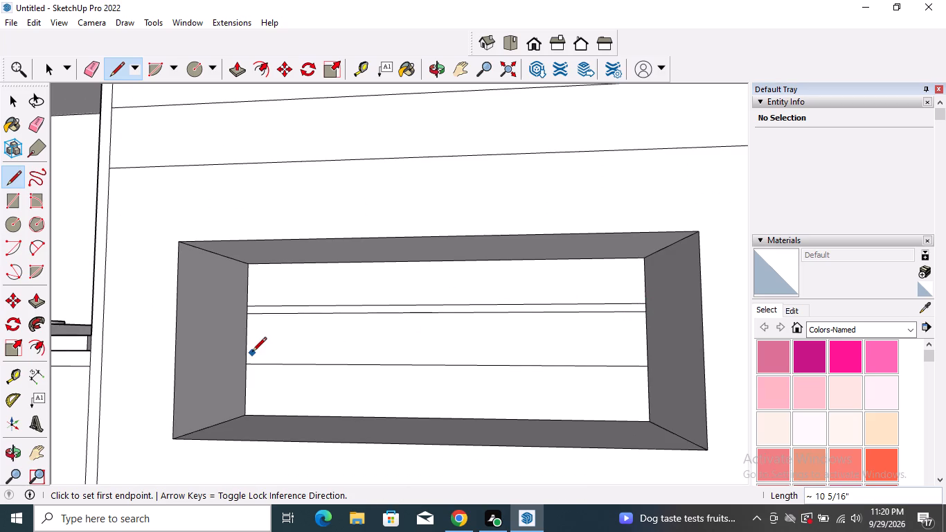
left_click(247, 355)
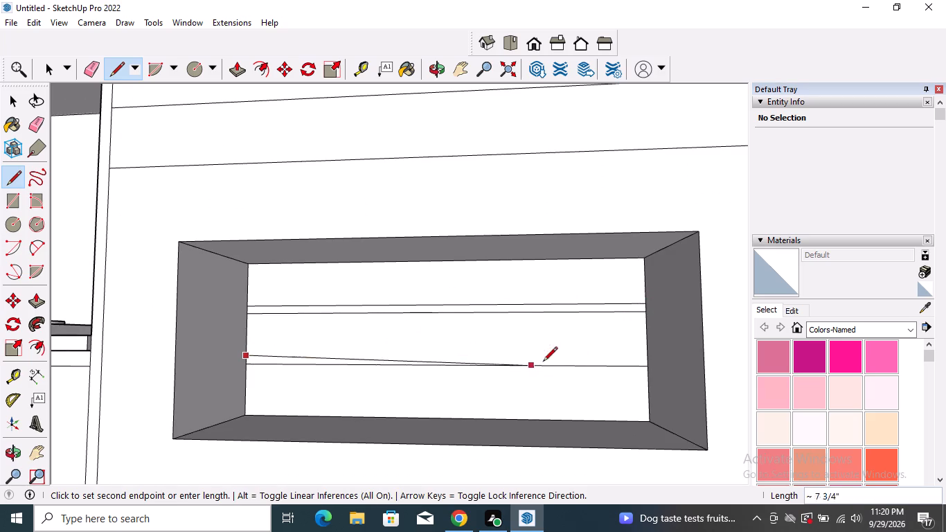
left_click(644, 357)
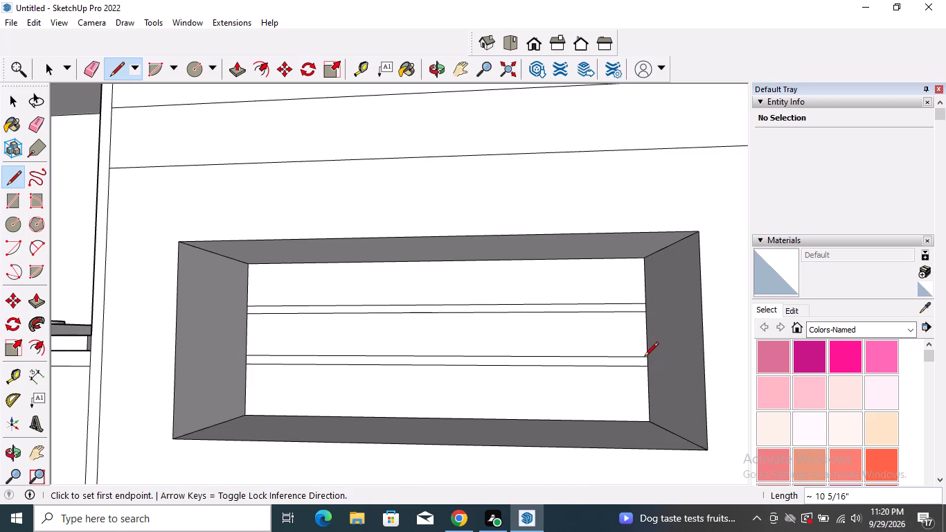
key("space")
Pull the two narrow strips on the recess's back face outward about 2 7/8" with Push/Pull to form shelves.
left_click(41, 296)
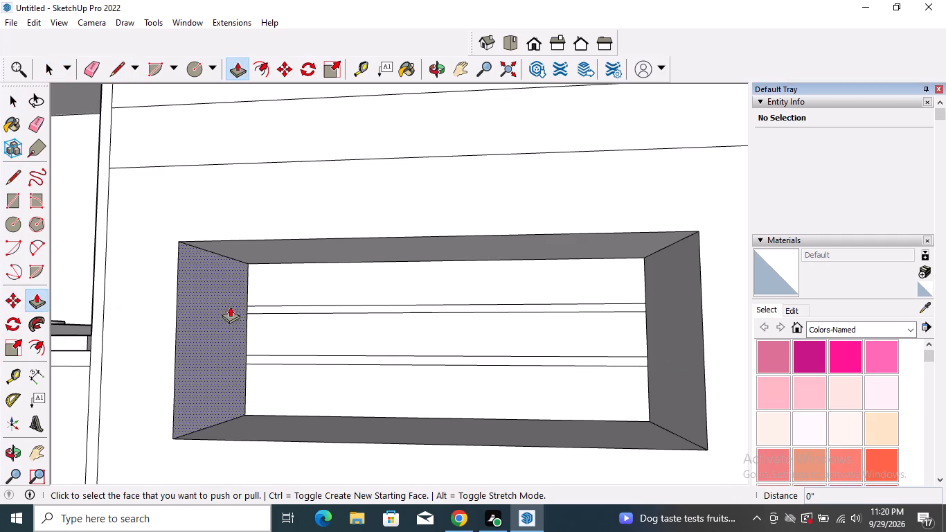
left_click(278, 309)
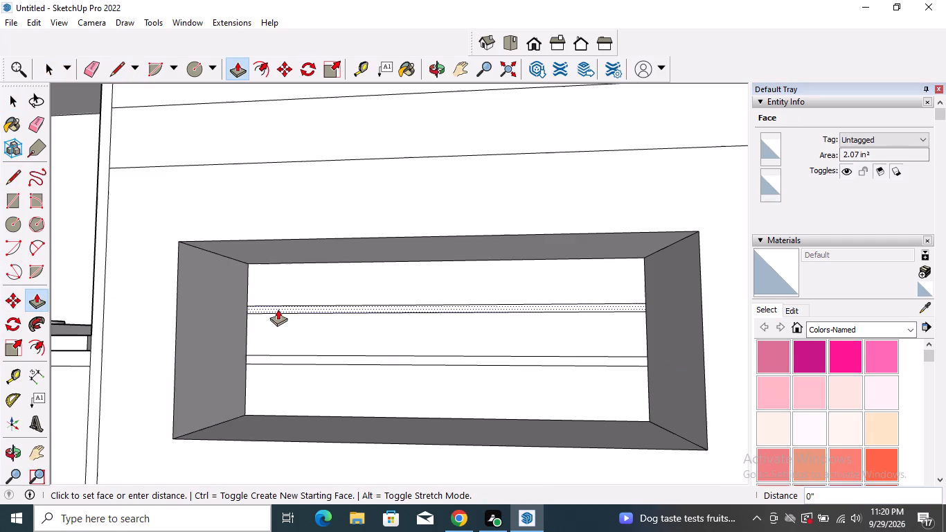
middle_click_drag(253, 319, 197, 330)
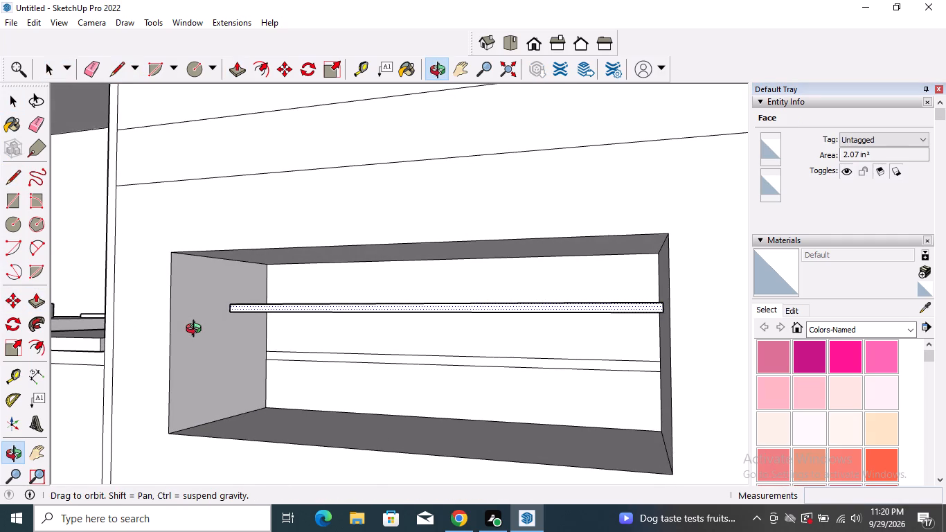
middle_click_drag(197, 330, 157, 330)
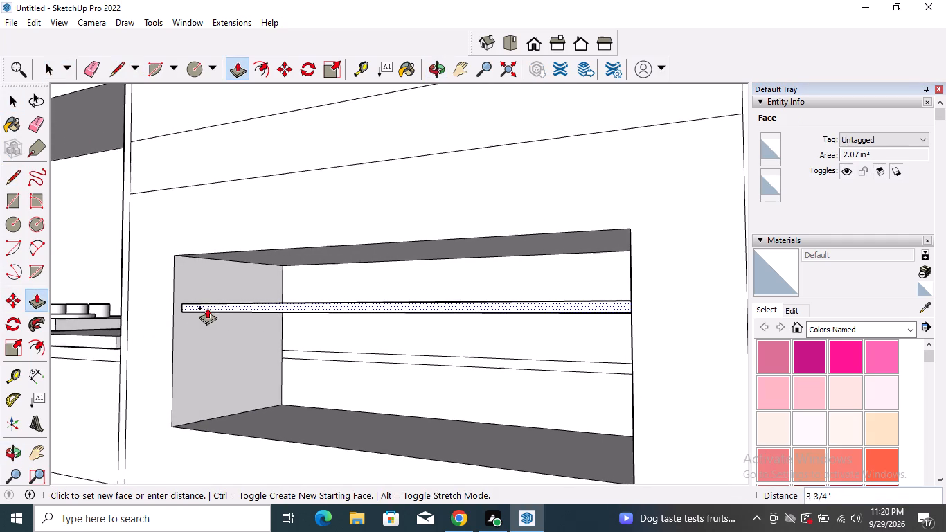
left_click(233, 303)
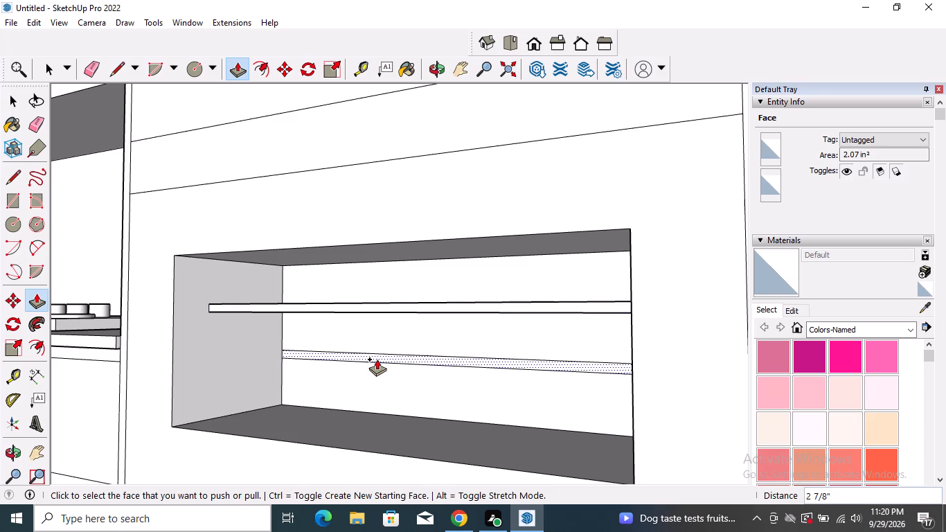
left_click(377, 359)
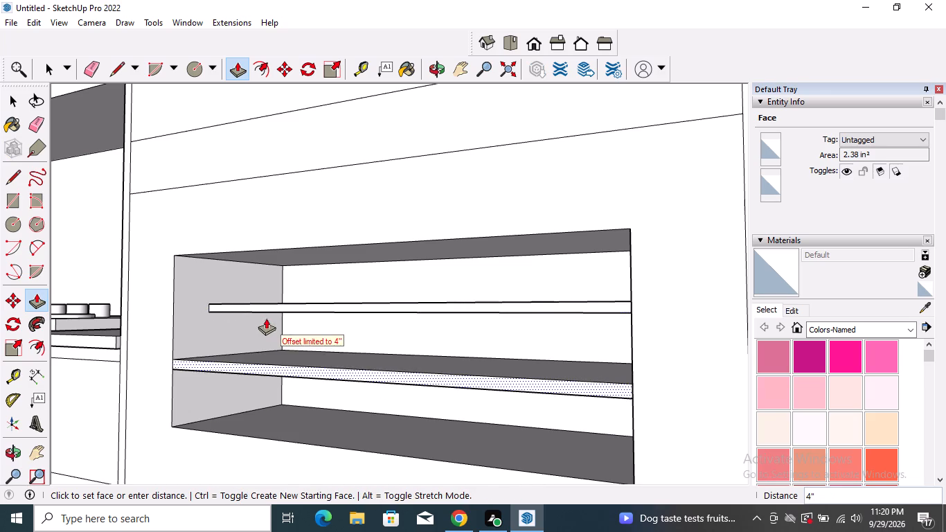
left_click(271, 305)
key("space")
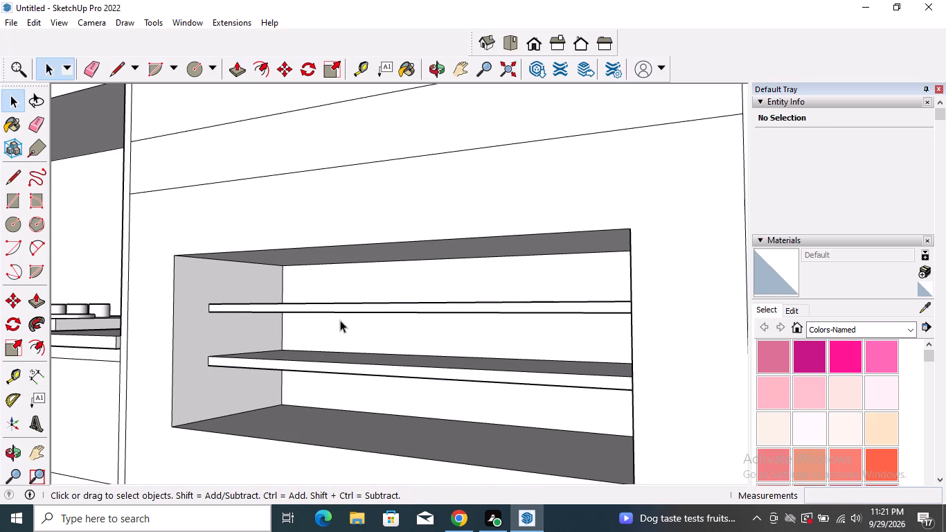
Draw a rectangle about 10 5/16" by 4 1/16" corner to corner over the recess opening to cover the front.
scroll(368, 287, "down", 3)
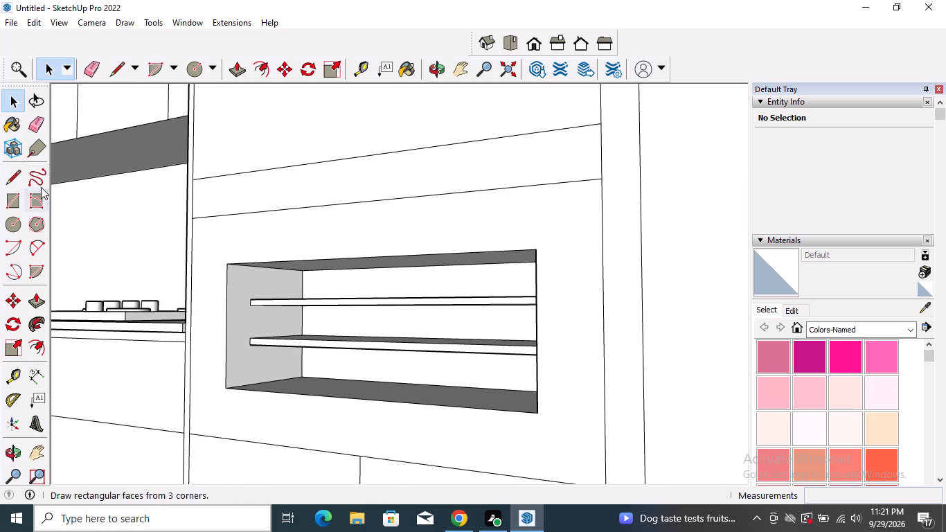
left_click(11, 211)
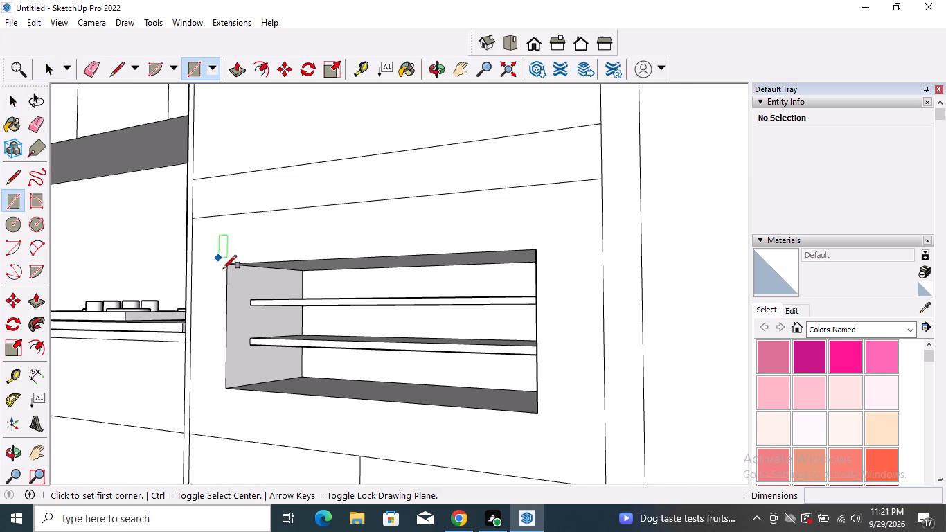
left_click(227, 265)
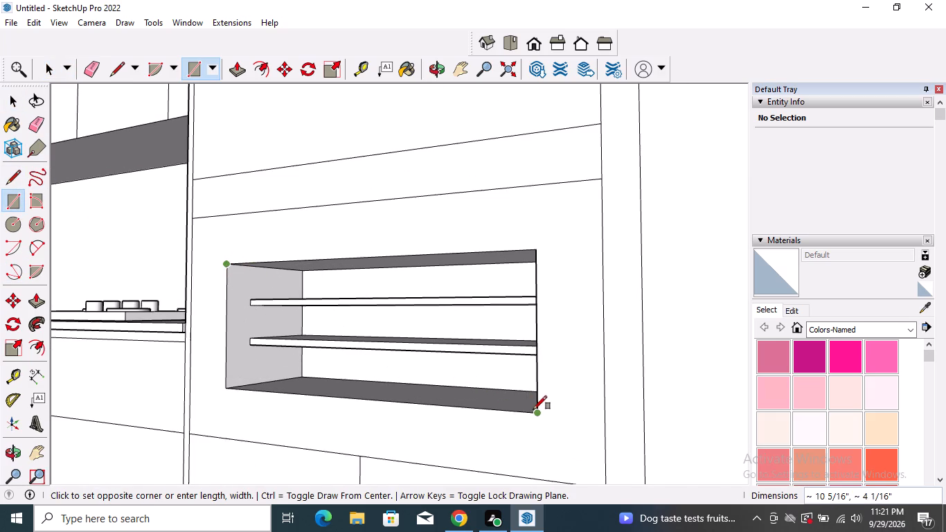
left_click(539, 414)
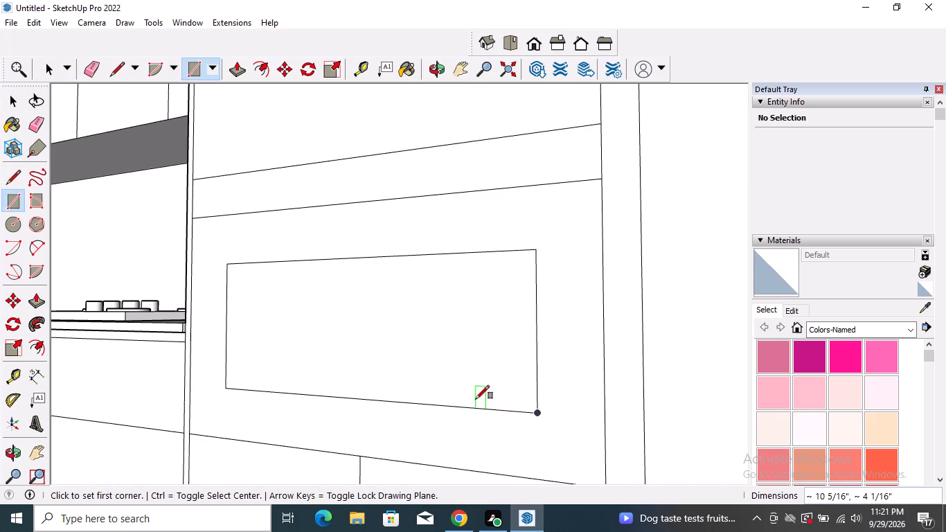
key("space")
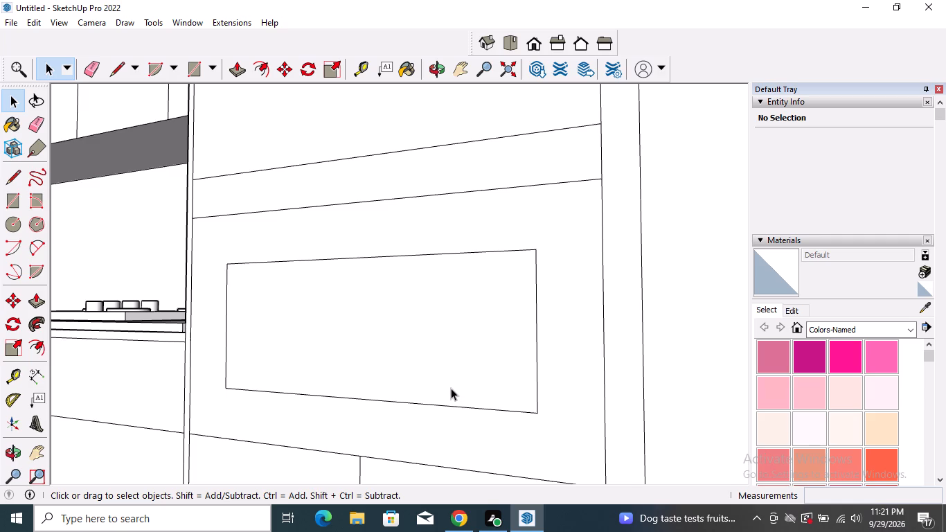
Draw two closely spaced horizontal lines, each about 1' 1 1/2" long, across the upper part of the blank panel below the tall cabinet's top doors.
scroll(487, 389, "down", 8)
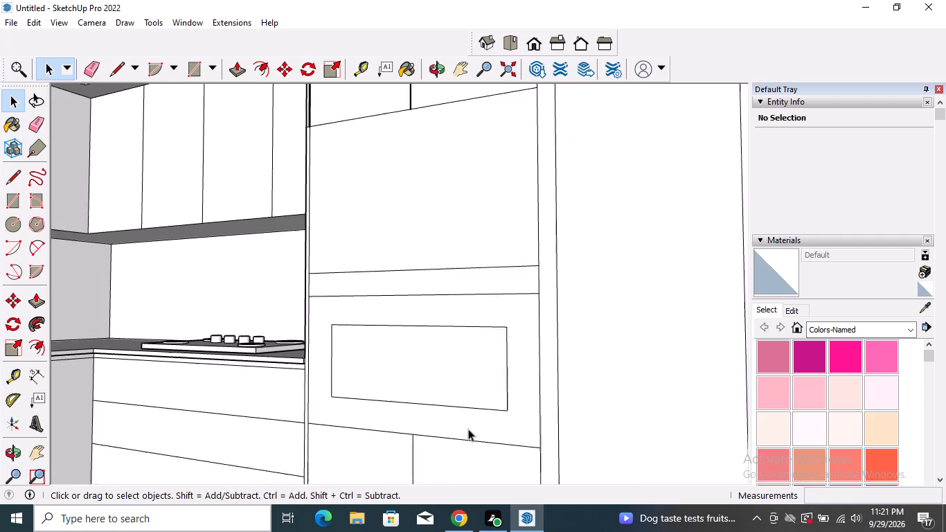
scroll(397, 396, "down", 4)
scroll(374, 219, "up", 3)
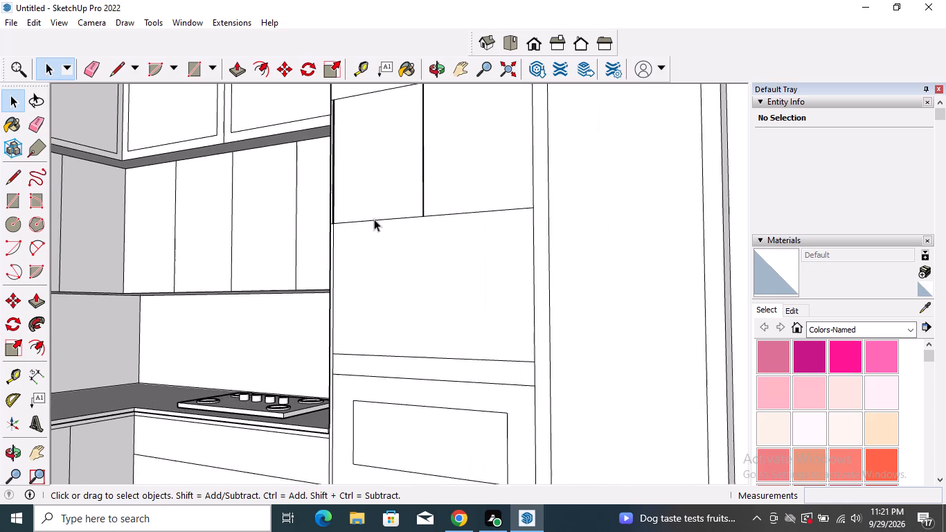
scroll(366, 240, "up", 4)
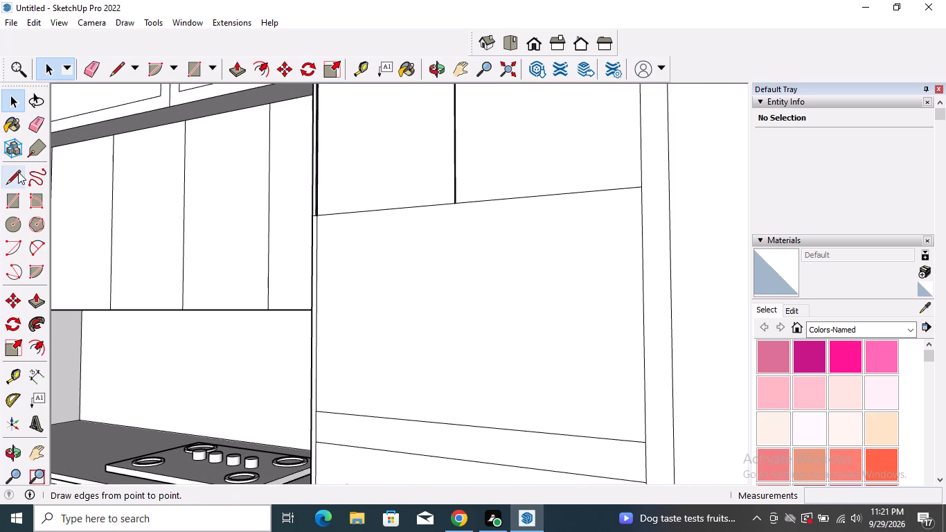
left_click(18, 172)
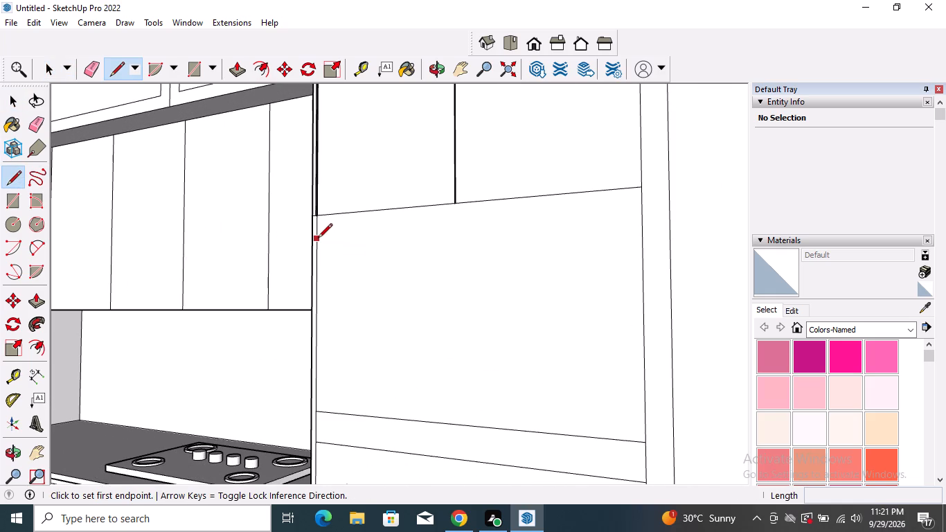
left_click(318, 254)
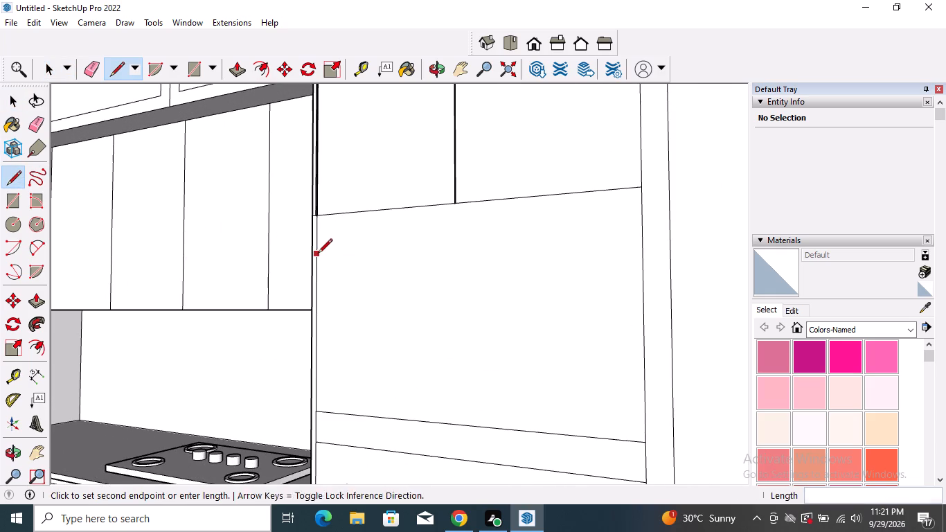
left_click(640, 236)
left_click(640, 253)
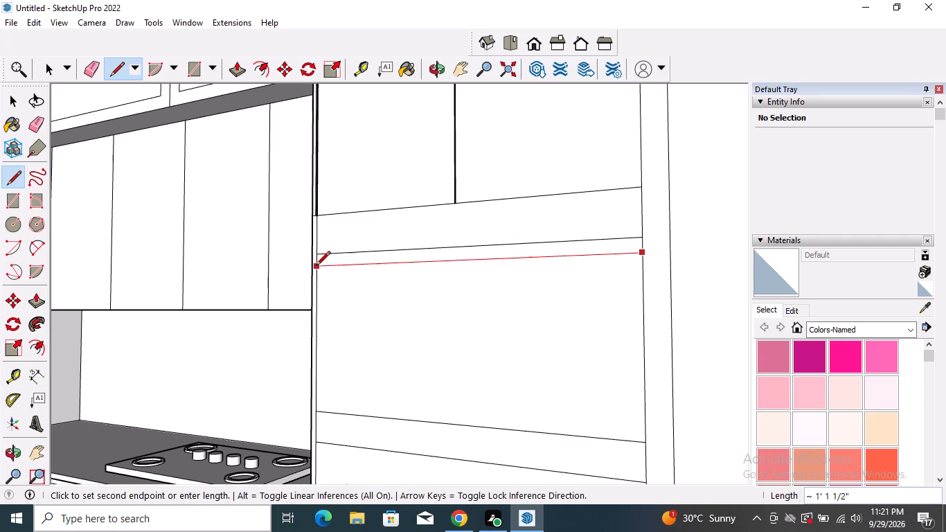
left_click(319, 265)
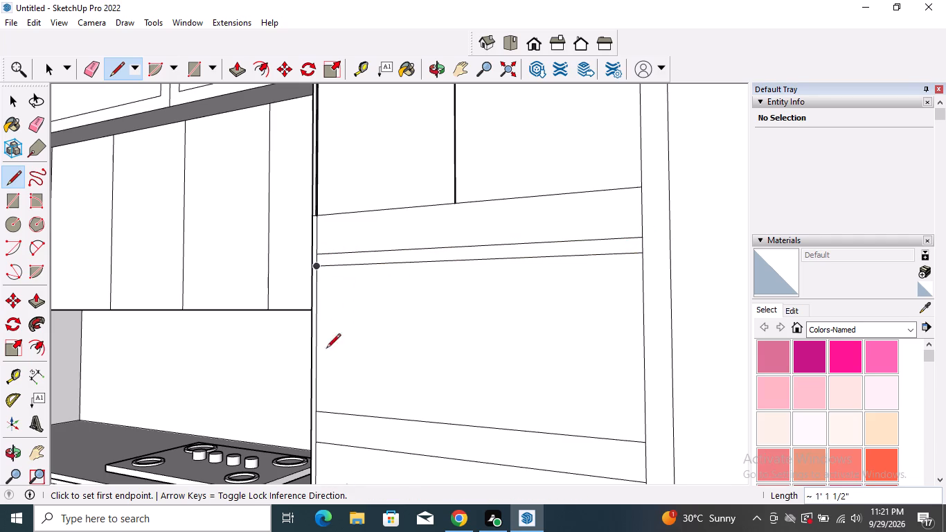
scroll(316, 365, "down", 2)
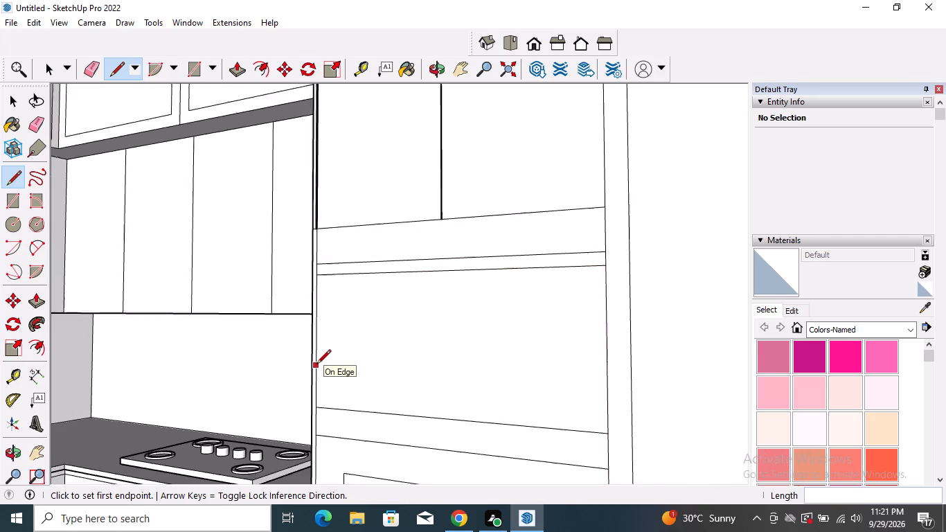
Draw a horizontal line about 1' 1 1/2" long across the lower part of the blank panel, below the two closely spaced lines.
scroll(316, 365, "down", 2)
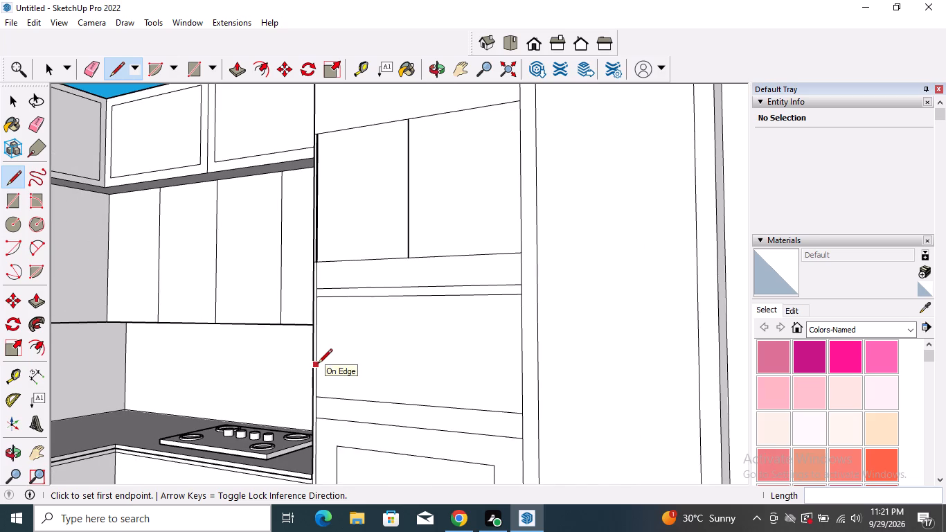
scroll(318, 364, "up", 3)
left_click(319, 364)
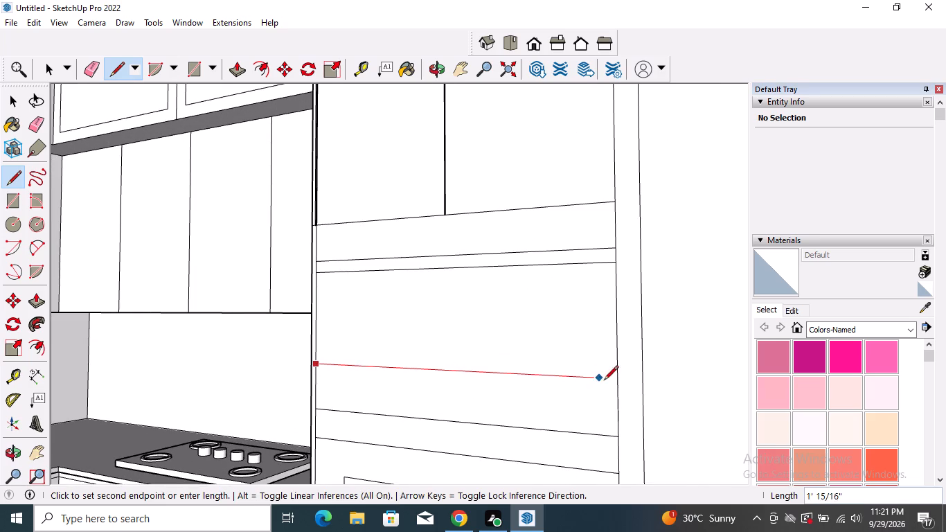
left_click(618, 381)
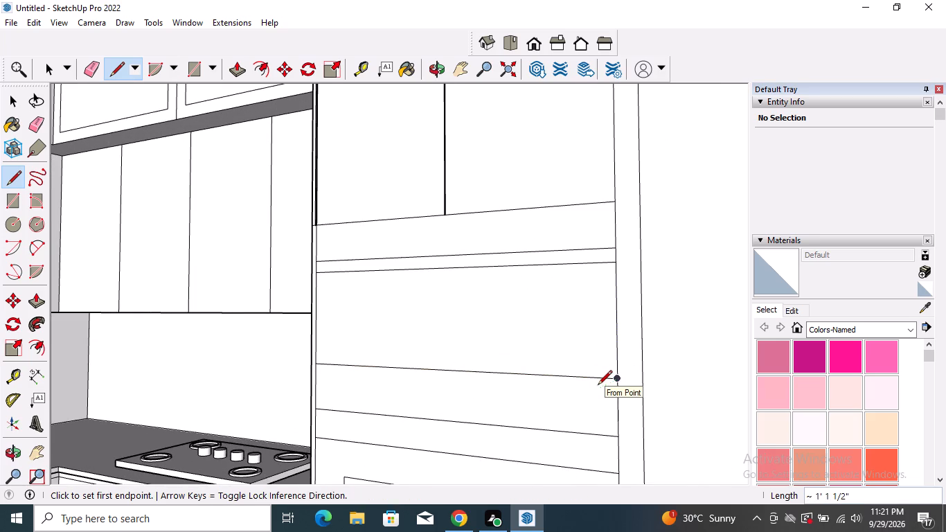
key("space")
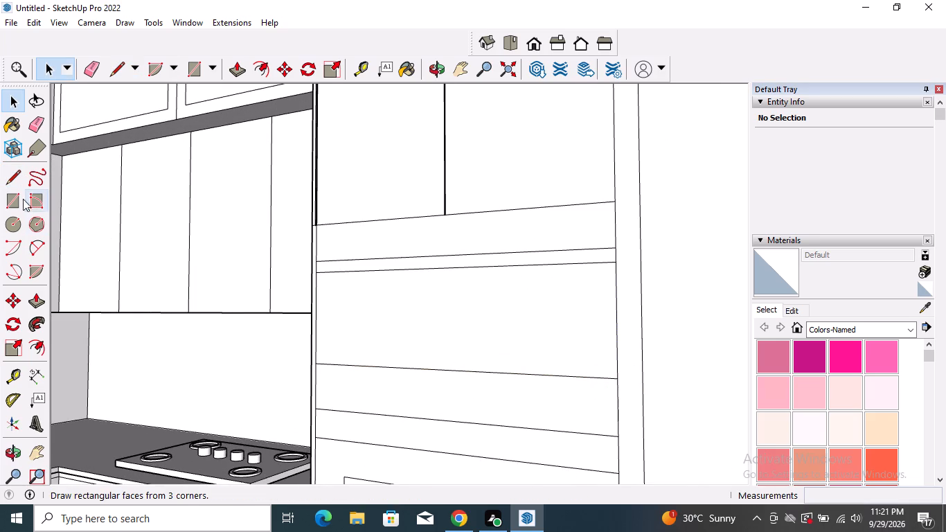
Offset the outline of the panel area between the closely spaced lines and the new line inward by about 1 1/8".
left_click(6, 198)
left_click(35, 342)
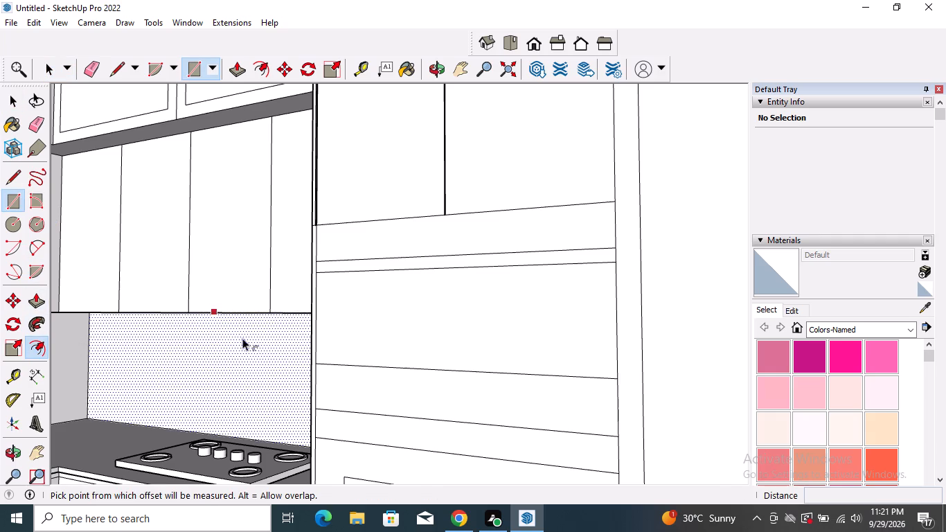
left_click(383, 344)
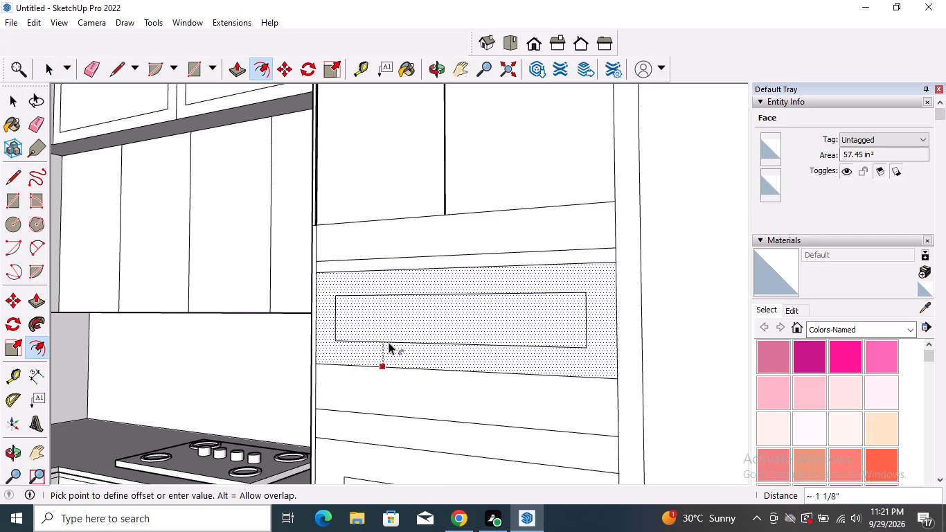
left_click(389, 342)
scroll(395, 333, "down", 4)
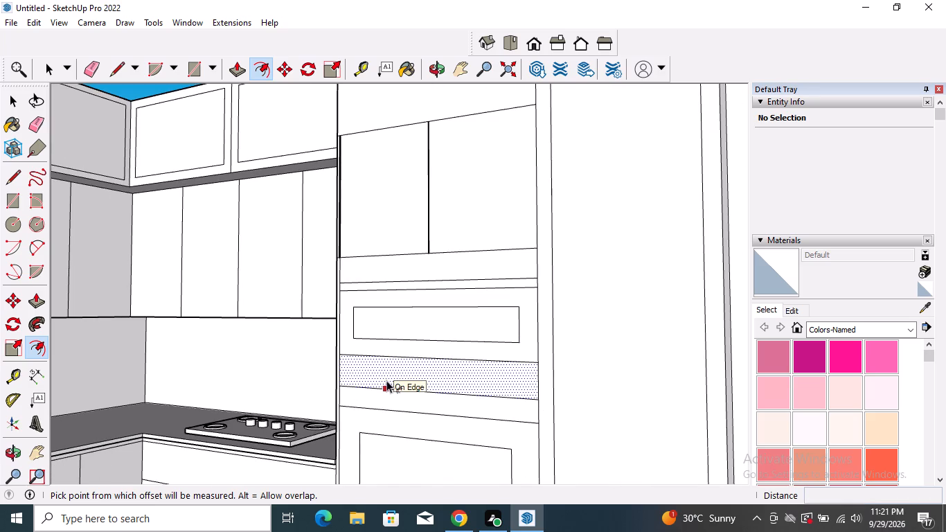
key("space")
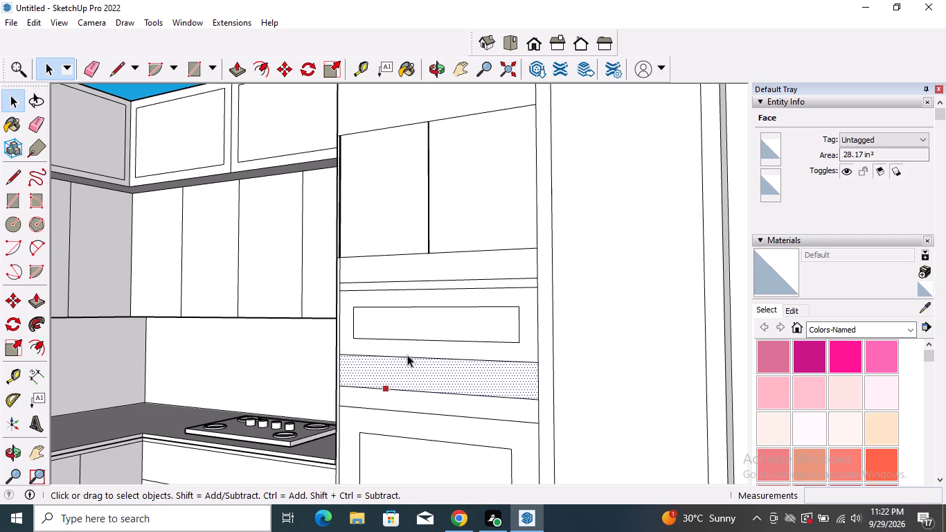
key("space")
key("space")
key("space")
scroll(269, 373, "down", 3)
left_click(197, 131)
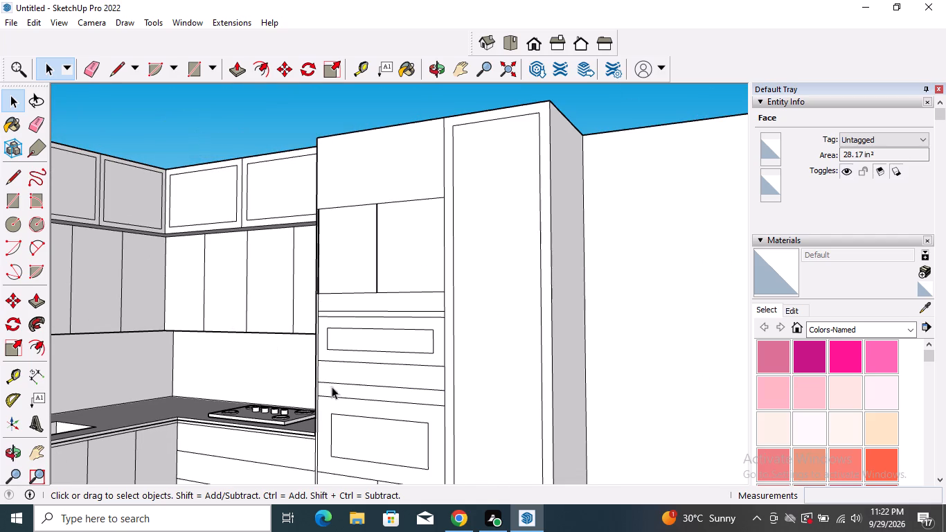
Draw a circle with a radius of about 11/16" in the left half of the strip beneath the inset rectangle.
scroll(368, 368, "up", 8)
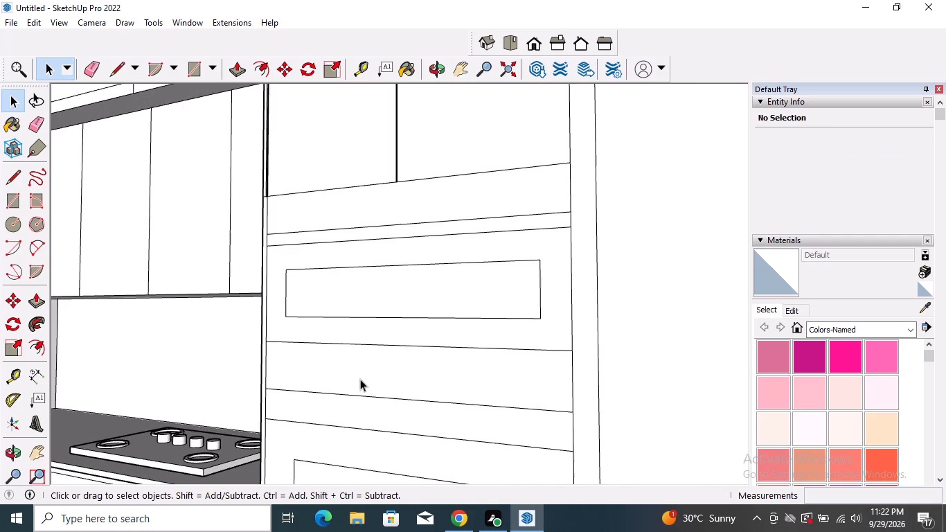
left_click(20, 233)
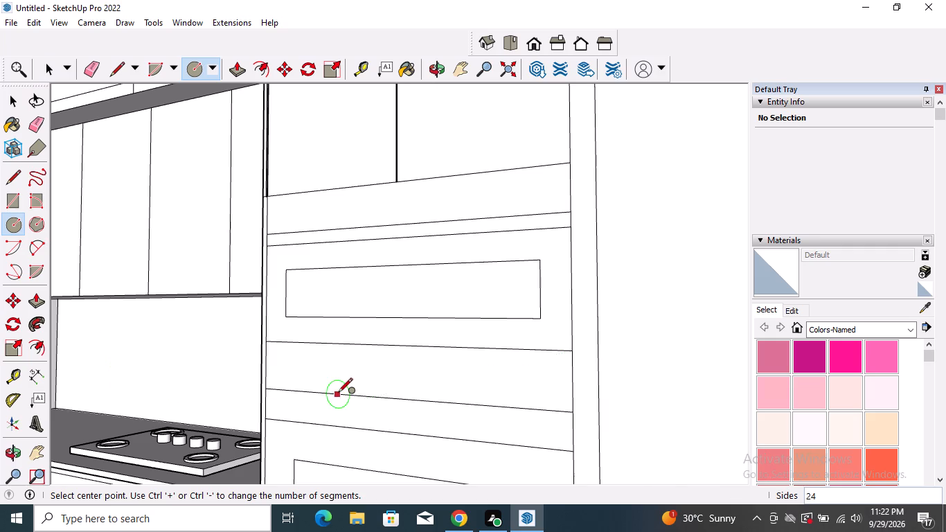
scroll(346, 389, "up", 4)
left_click(374, 369)
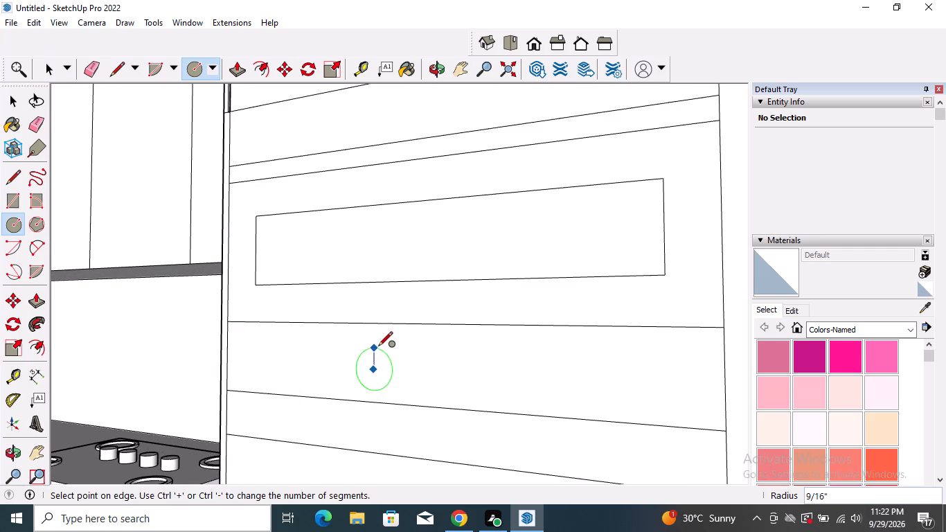
left_click(379, 342)
Draw a row of four small circles, each about 3/16" in radius, beside the large circle on the strip.
left_click(437, 353)
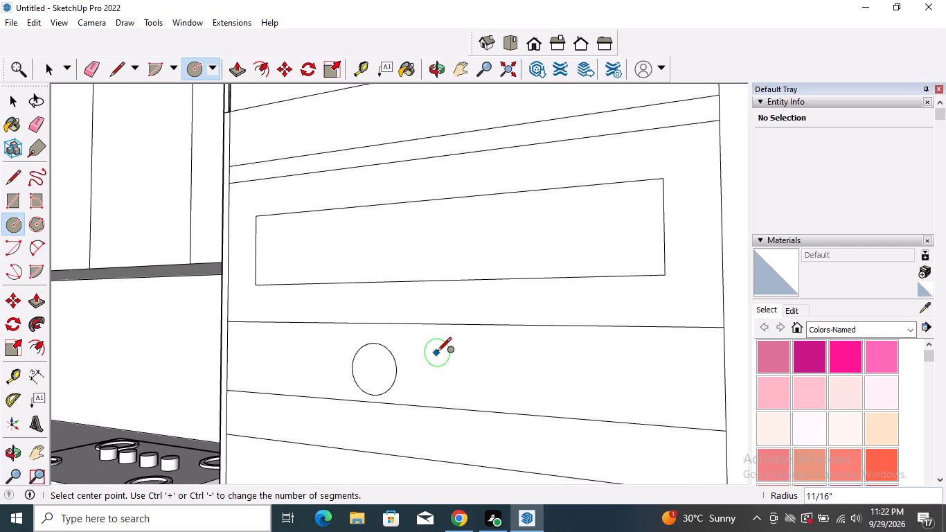
left_click(444, 353)
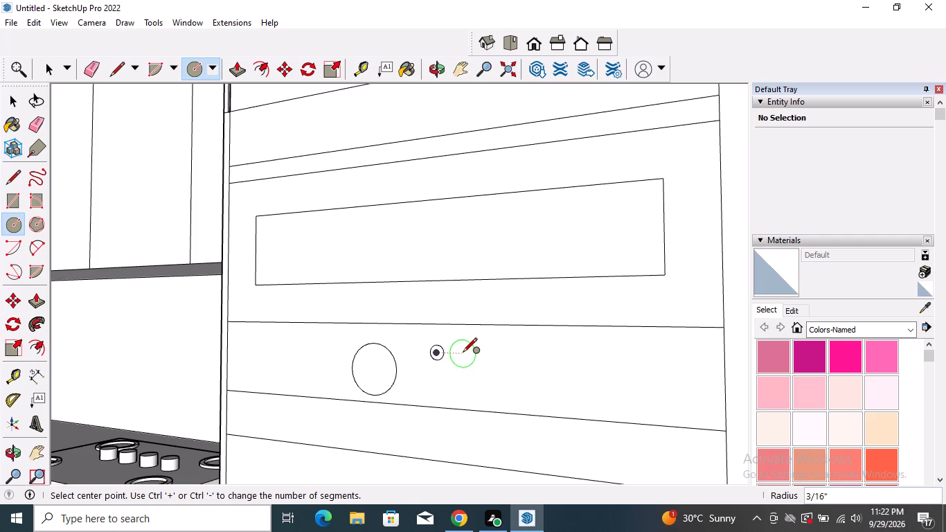
left_click(472, 354)
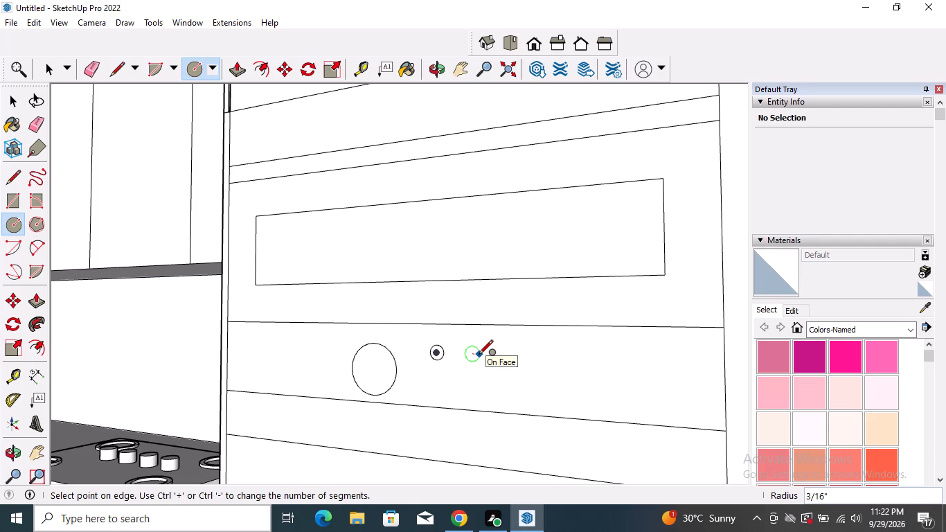
left_click(479, 355)
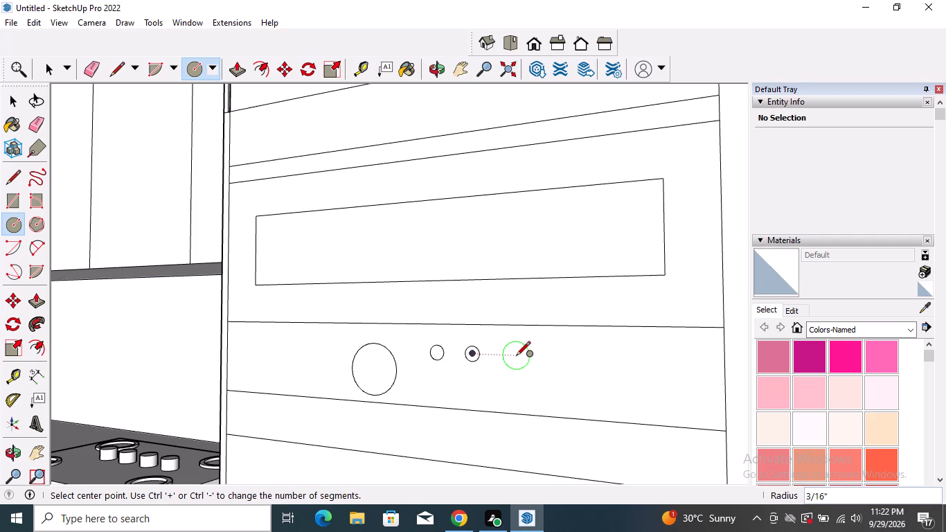
left_click(515, 357)
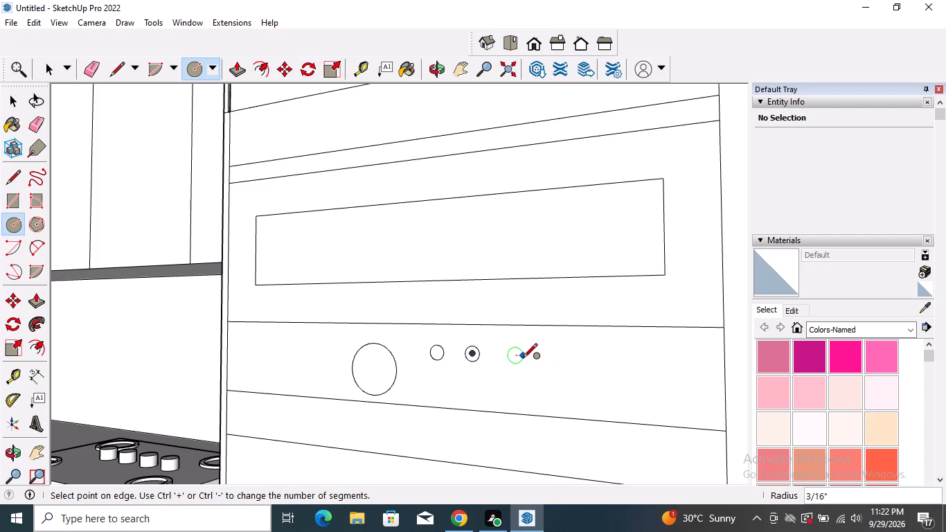
left_click(523, 359)
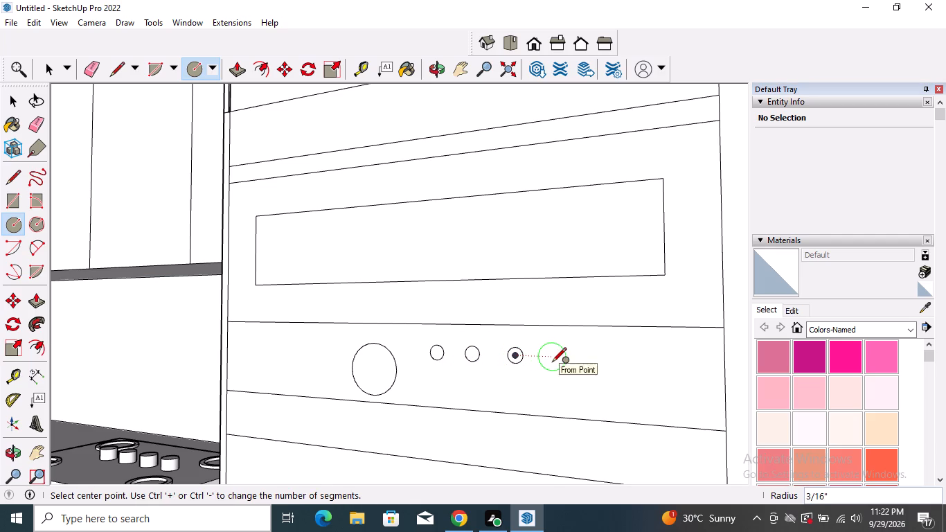
left_click(564, 364)
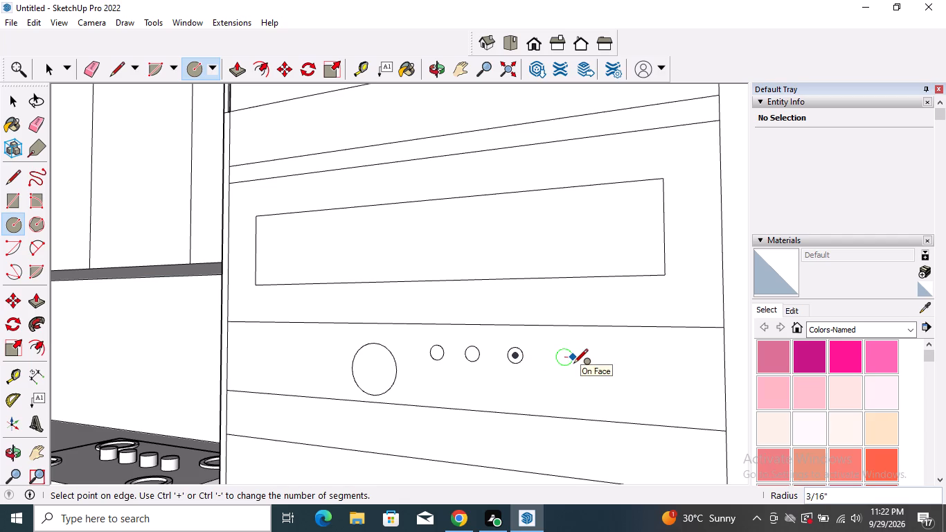
left_click(573, 364)
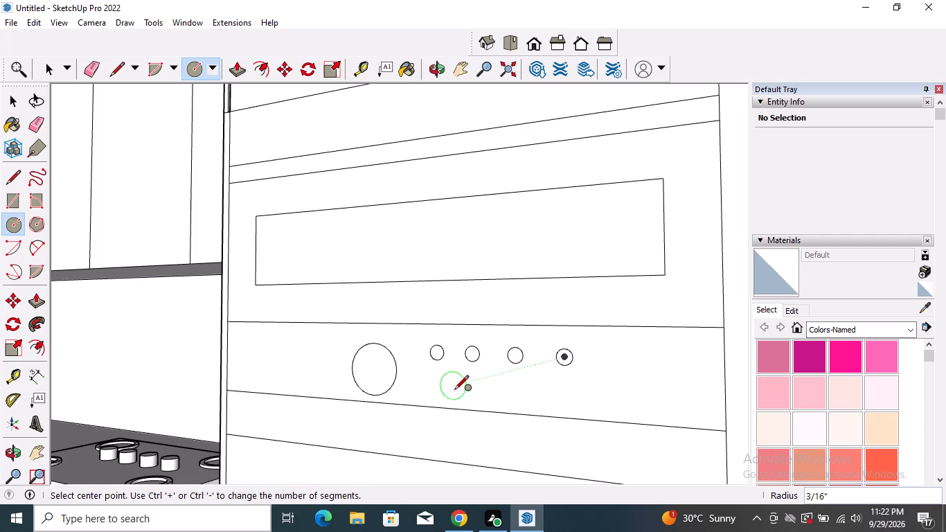
Draw a second row of three small circles, each about 1/16" in radius, below the row of four.
left_click(454, 391)
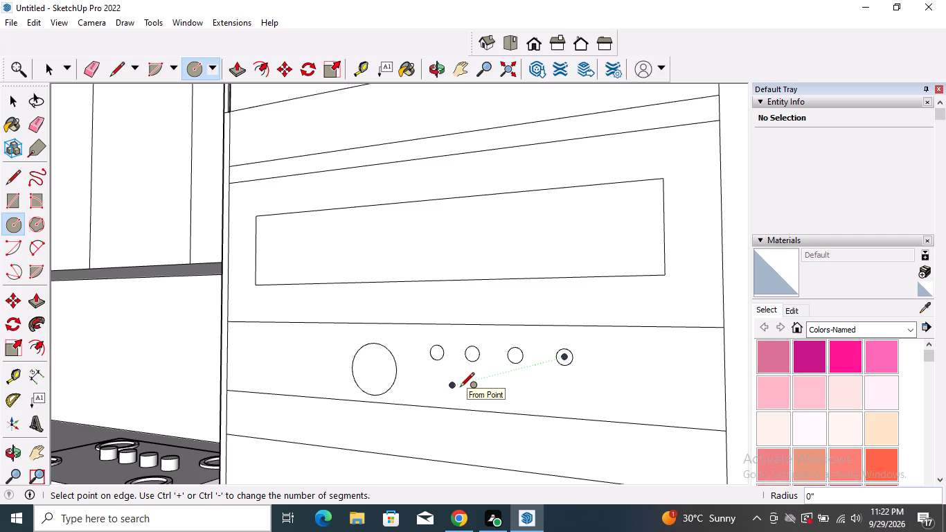
scroll(462, 388, "up", 9)
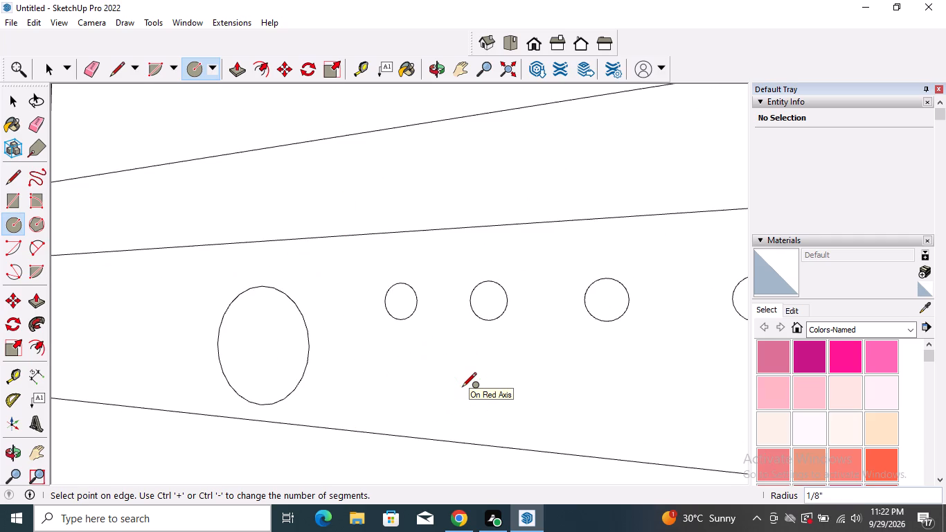
scroll(456, 389, "down", 7)
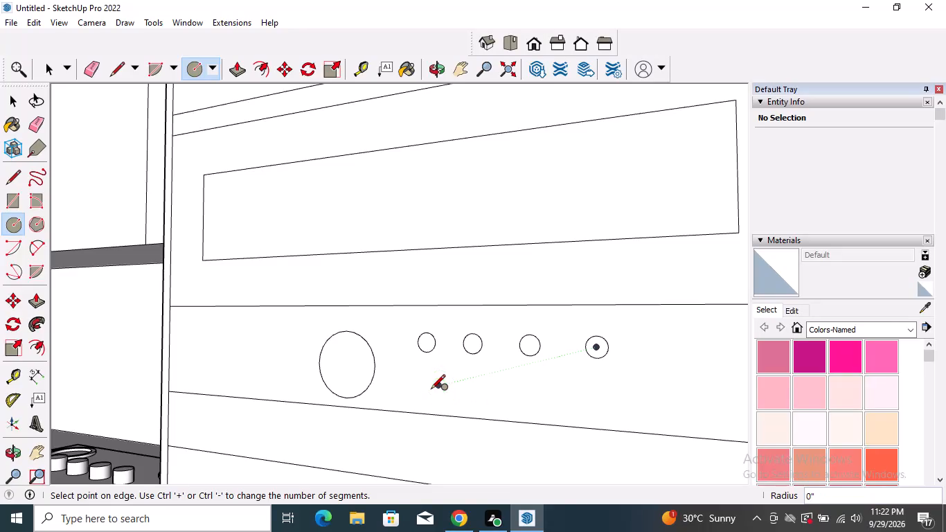
left_click(431, 390)
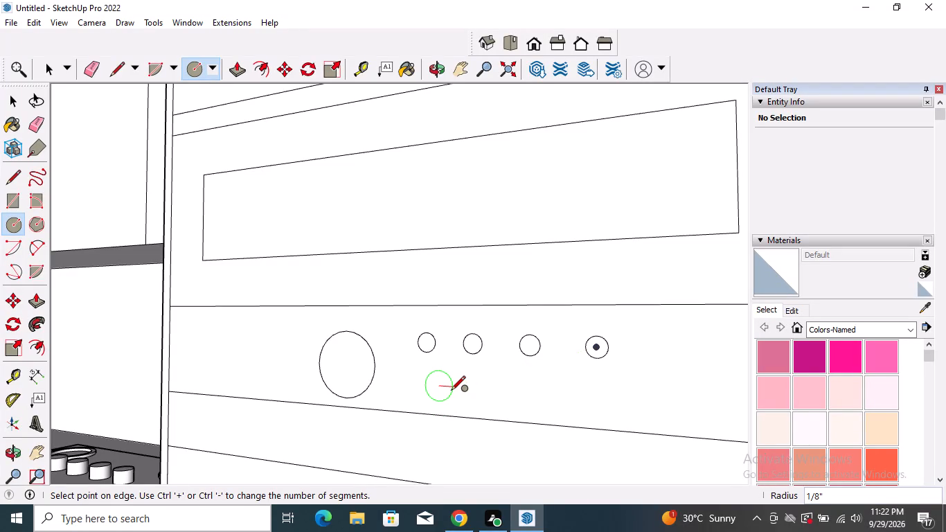
scroll(449, 391, "up", 5)
scroll(449, 391, "down", 3)
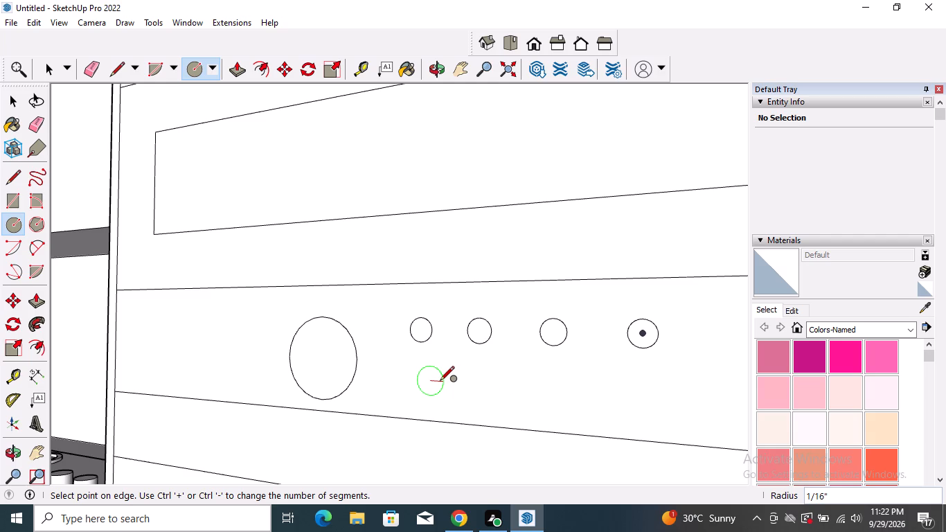
left_click(440, 381)
left_click(507, 392)
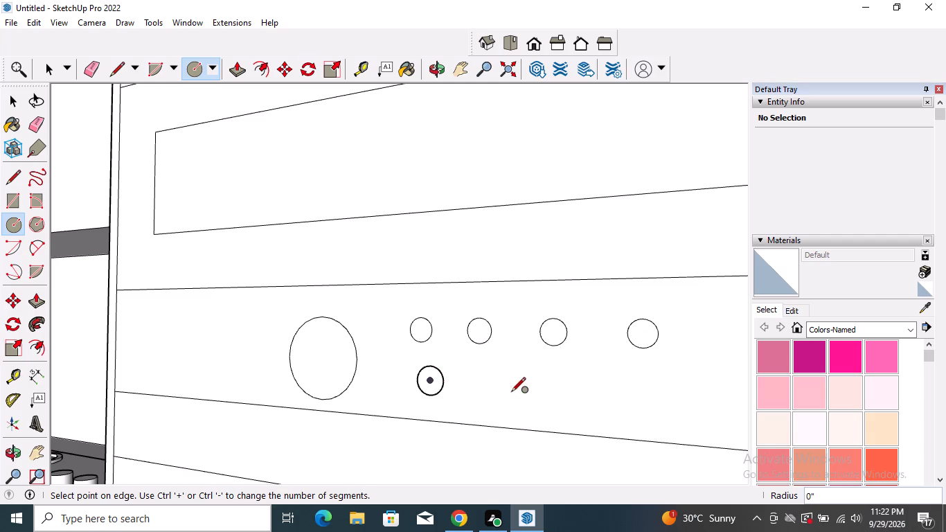
left_click(519, 393)
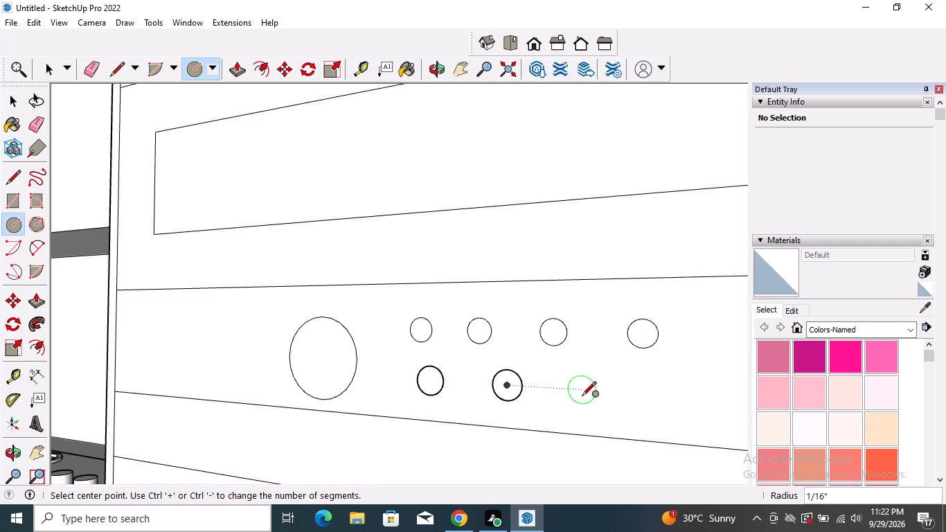
left_click(582, 397)
left_click(596, 398)
key("space")
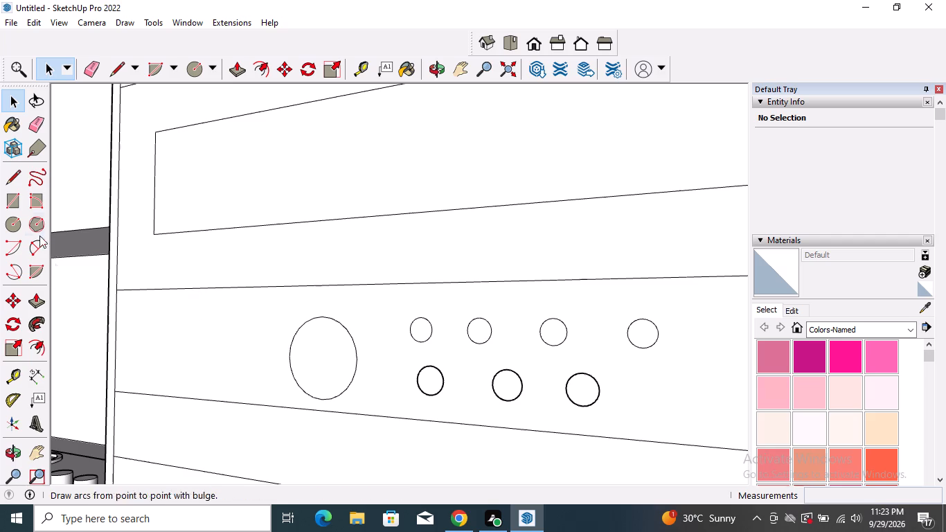
Draw a horizontal line about 1' 1 1/2" long just below the top edge of the strip containing the circles.
left_click(12, 182)
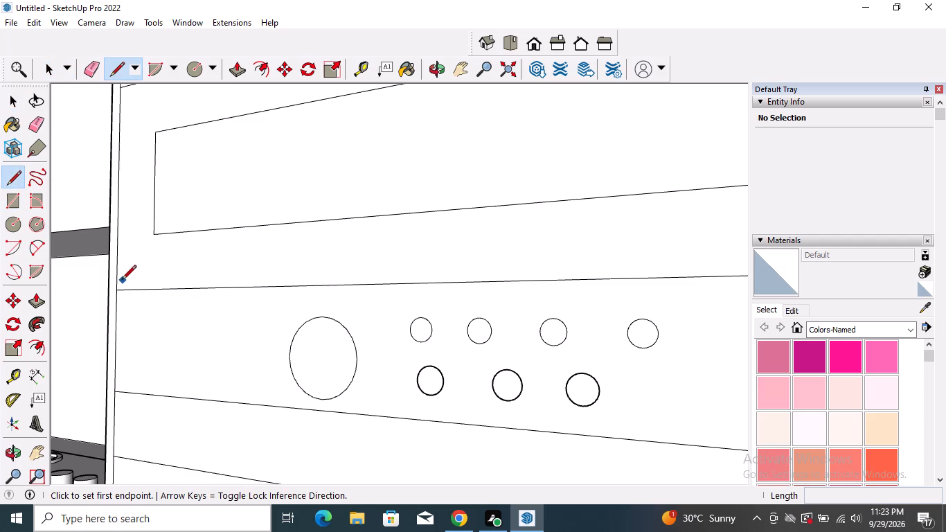
left_click(117, 299)
scroll(199, 333, "down", 2)
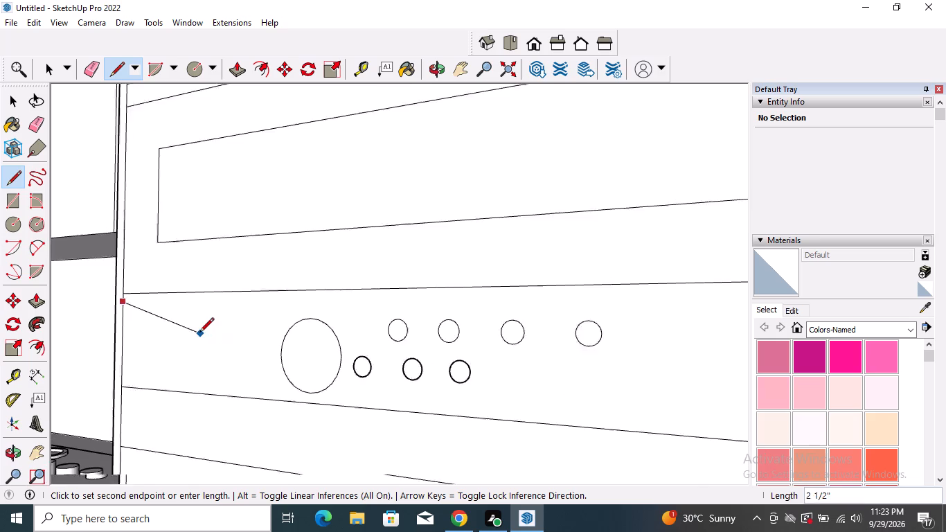
scroll(199, 333, "down", 3)
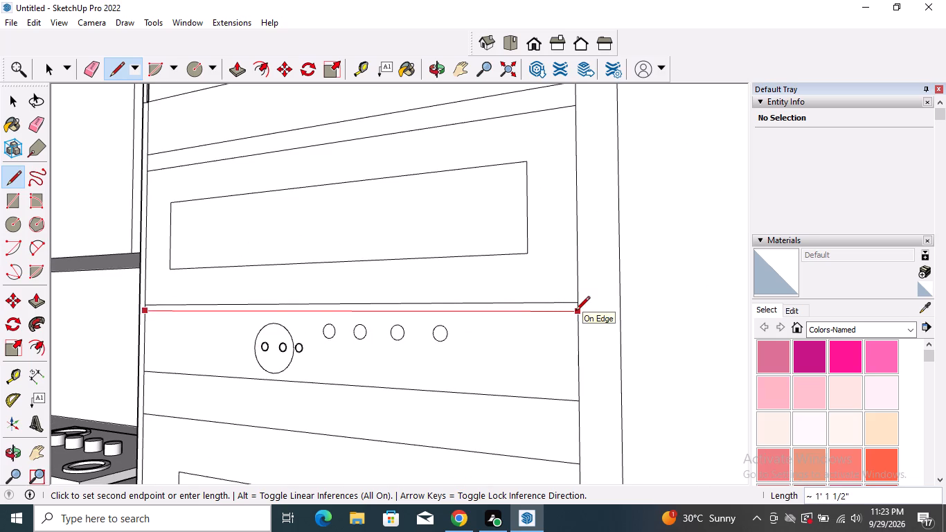
left_click(576, 311)
key("space")
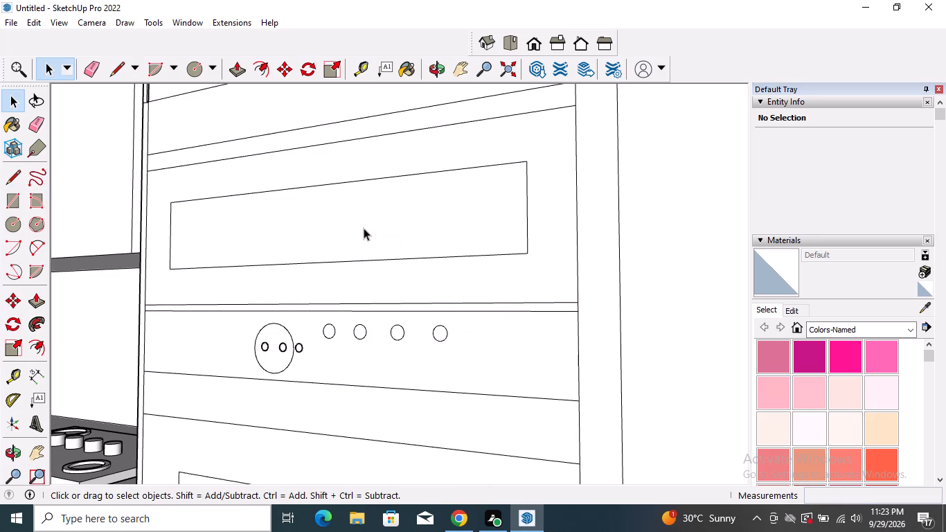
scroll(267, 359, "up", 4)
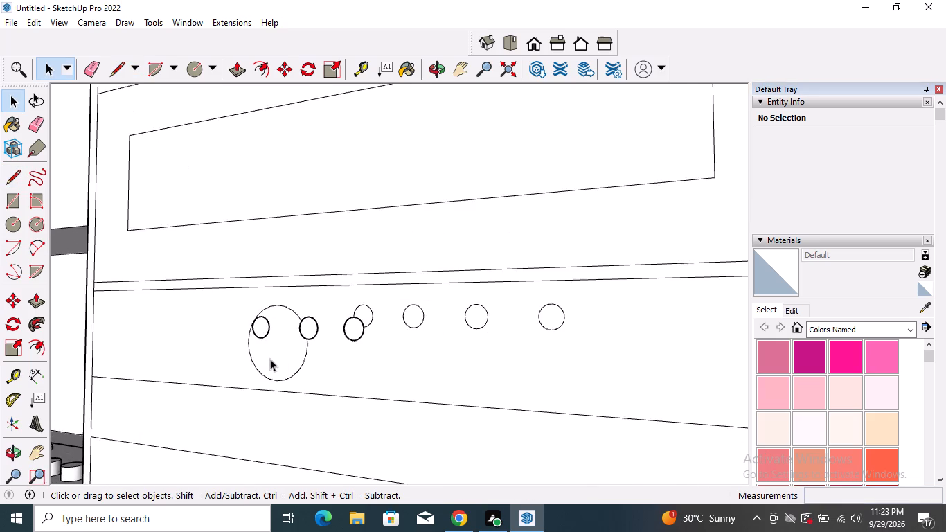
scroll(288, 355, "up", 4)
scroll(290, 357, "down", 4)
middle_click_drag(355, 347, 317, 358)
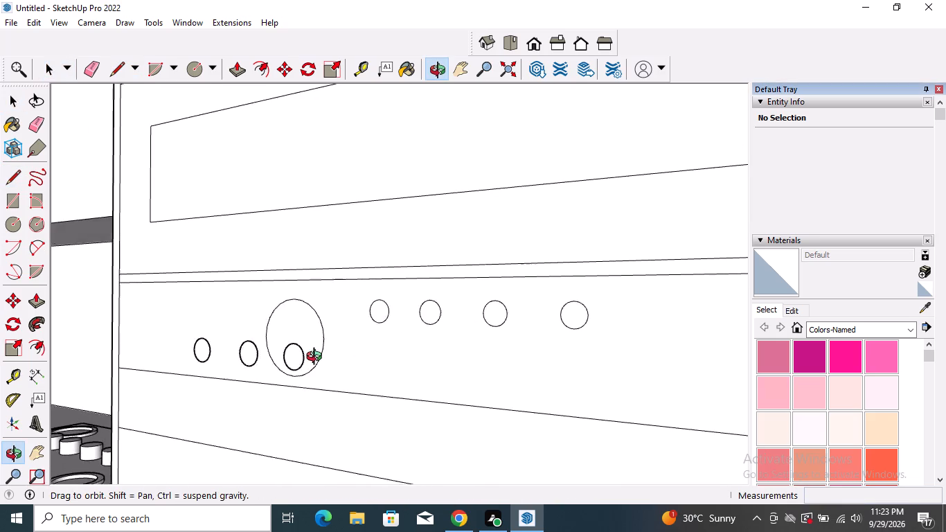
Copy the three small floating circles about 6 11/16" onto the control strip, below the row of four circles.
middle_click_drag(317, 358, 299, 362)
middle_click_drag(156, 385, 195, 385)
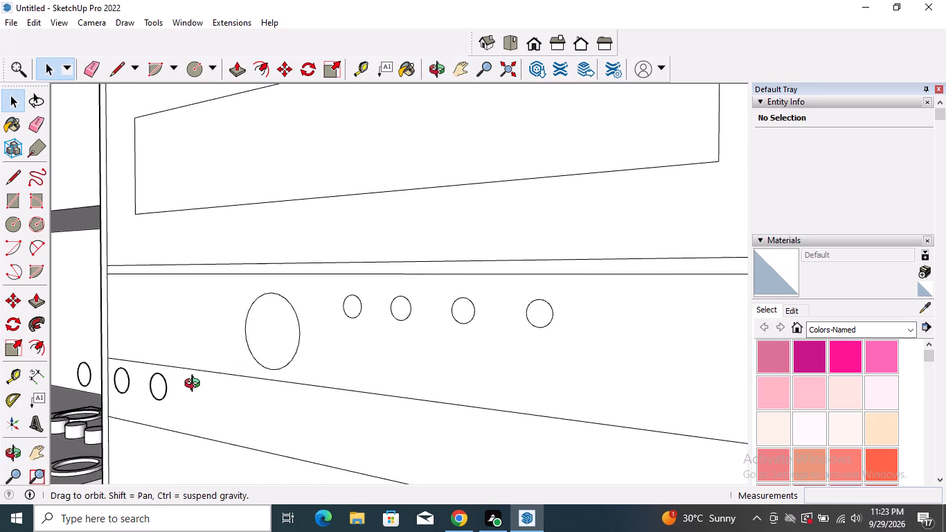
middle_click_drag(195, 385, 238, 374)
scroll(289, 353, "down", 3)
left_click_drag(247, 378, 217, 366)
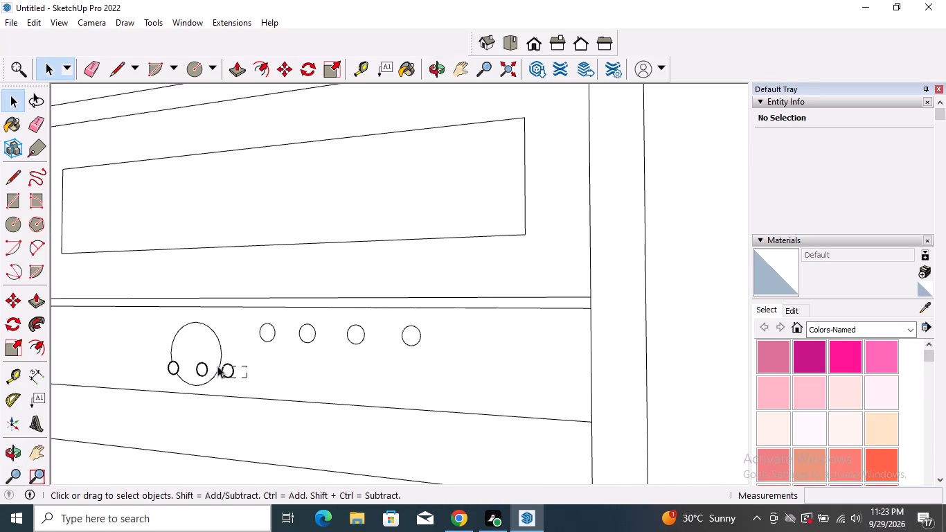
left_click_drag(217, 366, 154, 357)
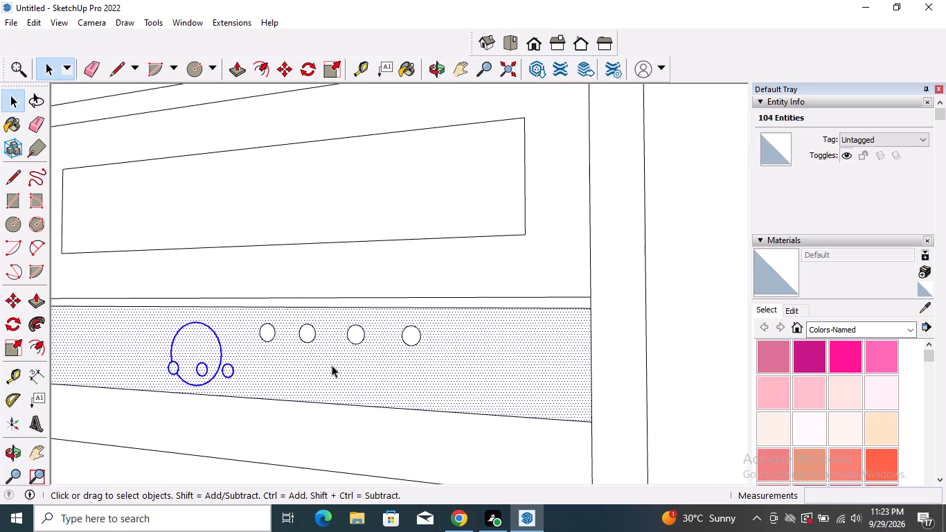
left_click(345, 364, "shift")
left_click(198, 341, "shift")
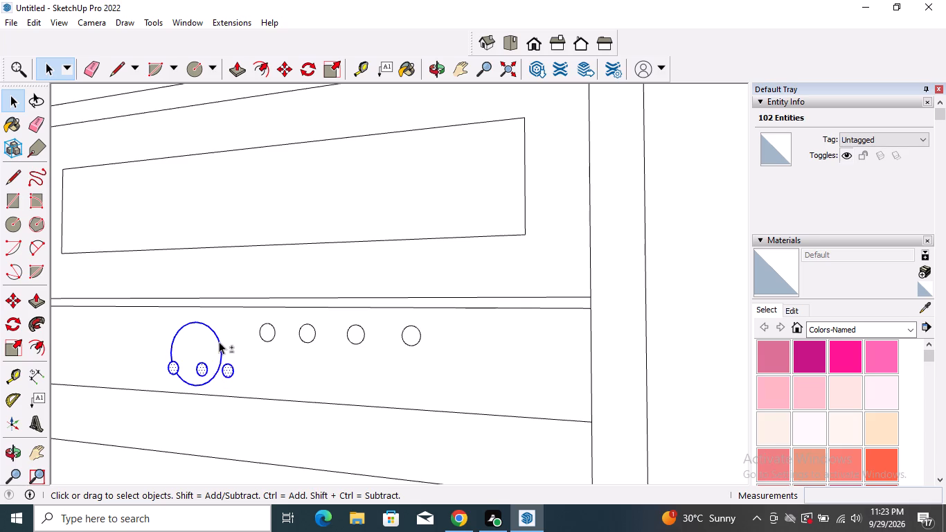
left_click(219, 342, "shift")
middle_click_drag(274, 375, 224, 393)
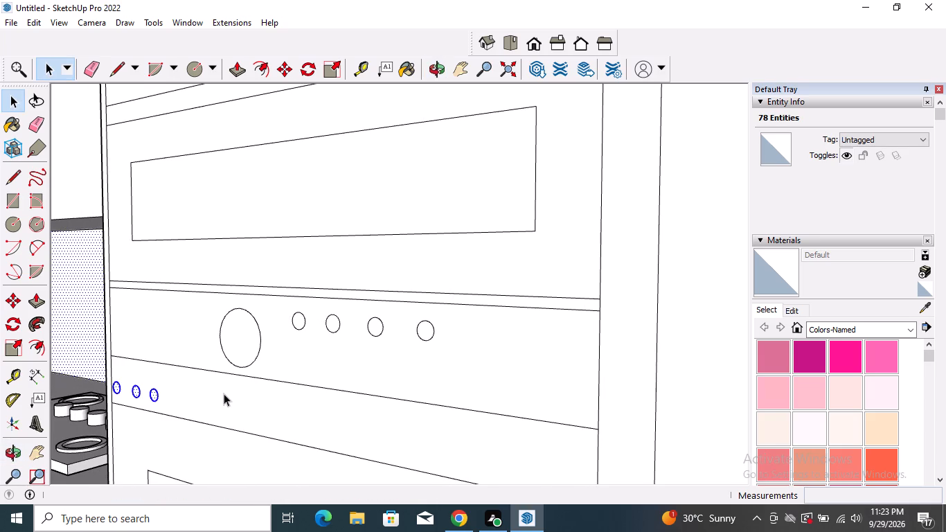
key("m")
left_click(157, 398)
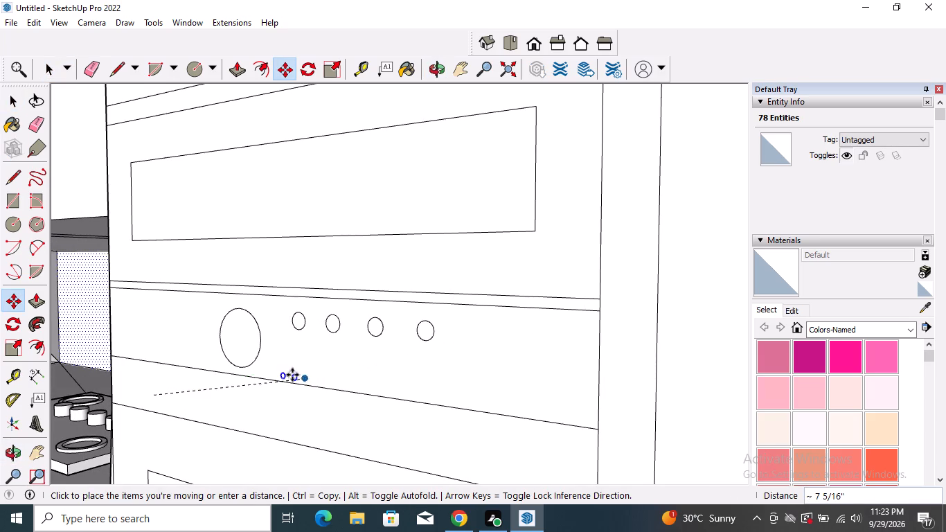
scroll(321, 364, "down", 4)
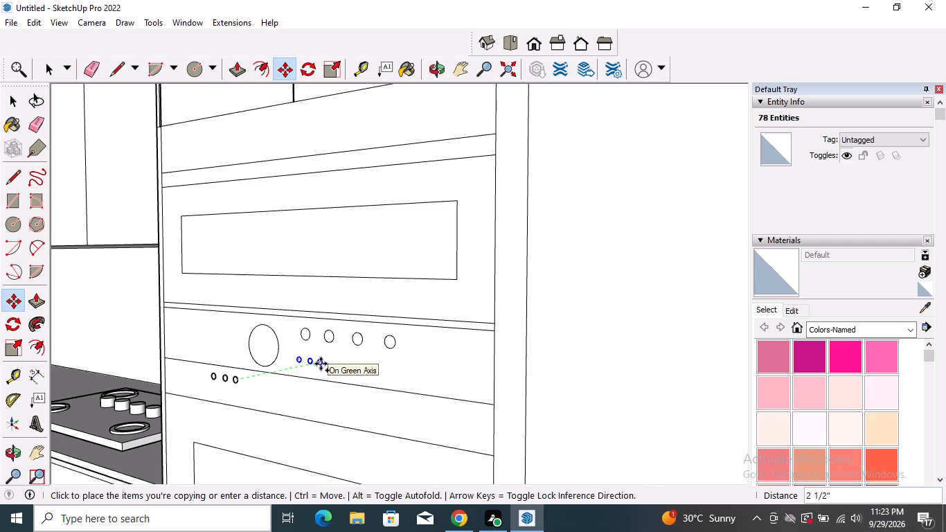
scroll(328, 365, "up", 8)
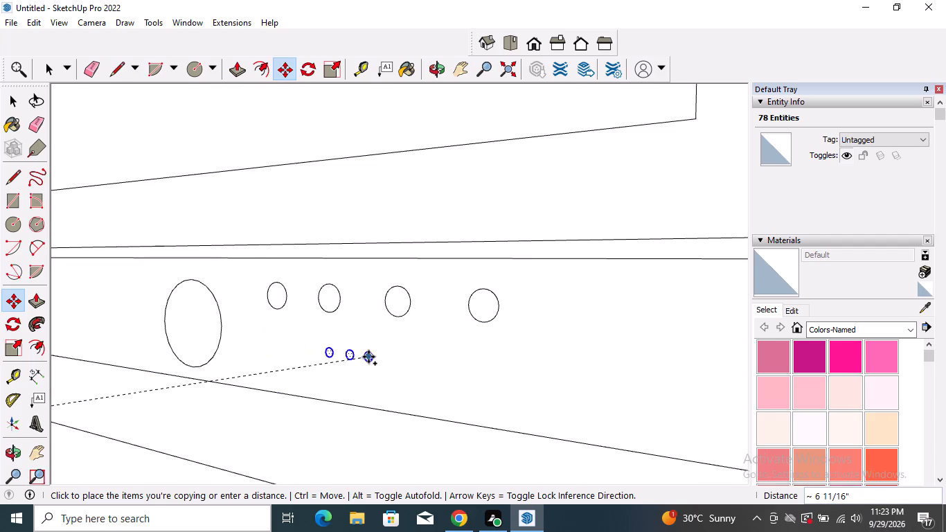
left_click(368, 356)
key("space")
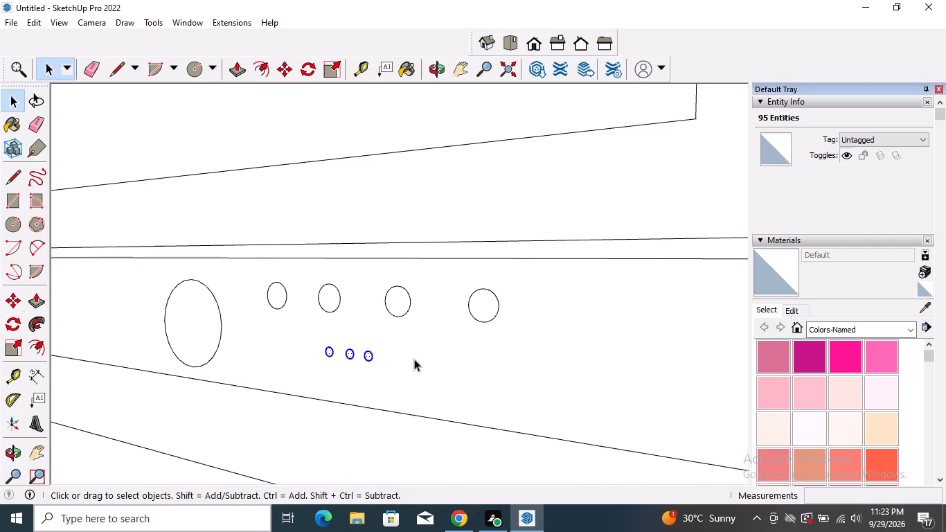
Delete the three original small circles floating in front of the control strip.
scroll(414, 339, "down", 5)
middle_click_drag(403, 354, 546, 346)
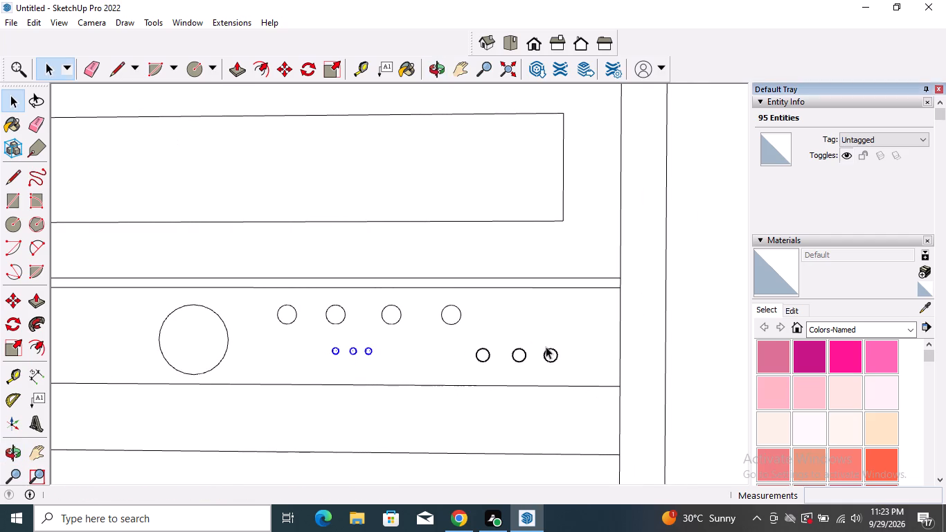
double_click(552, 355)
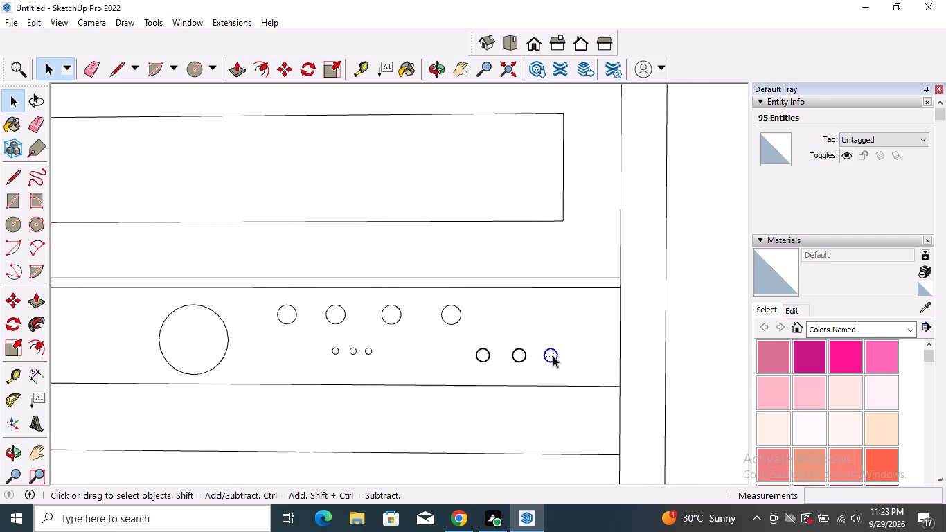
key("Delete")
double_click(521, 356)
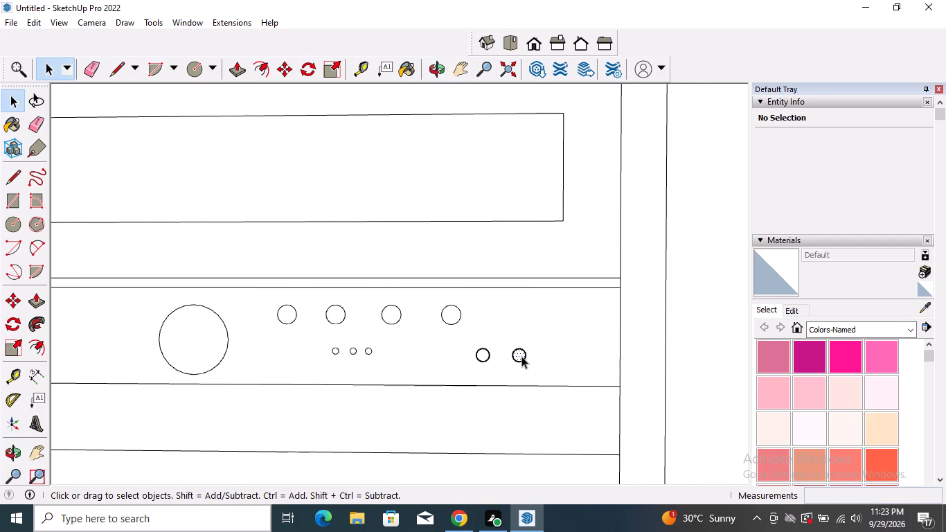
key("Delete")
double_click(484, 357)
key("Delete")
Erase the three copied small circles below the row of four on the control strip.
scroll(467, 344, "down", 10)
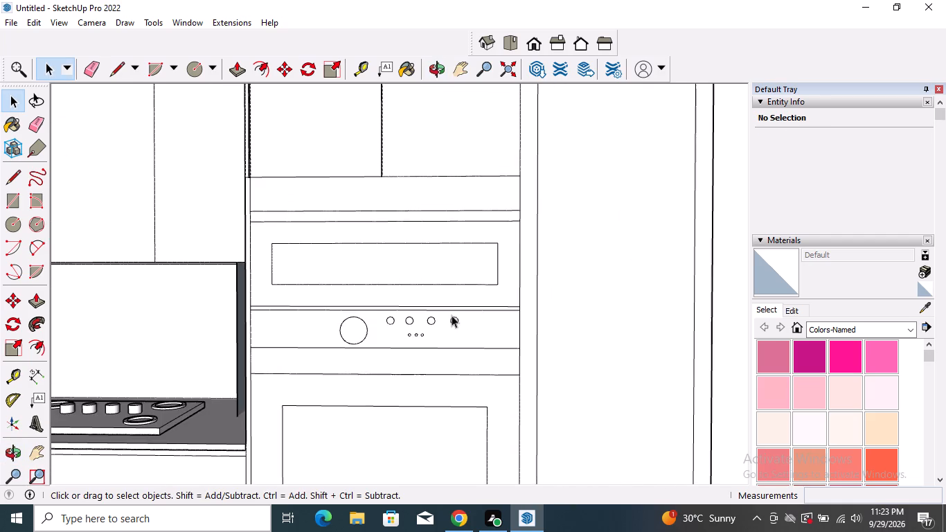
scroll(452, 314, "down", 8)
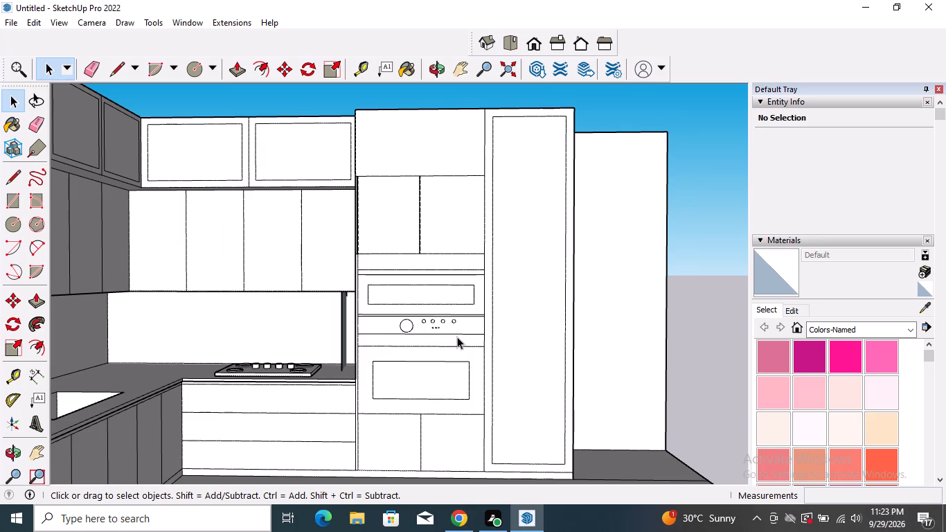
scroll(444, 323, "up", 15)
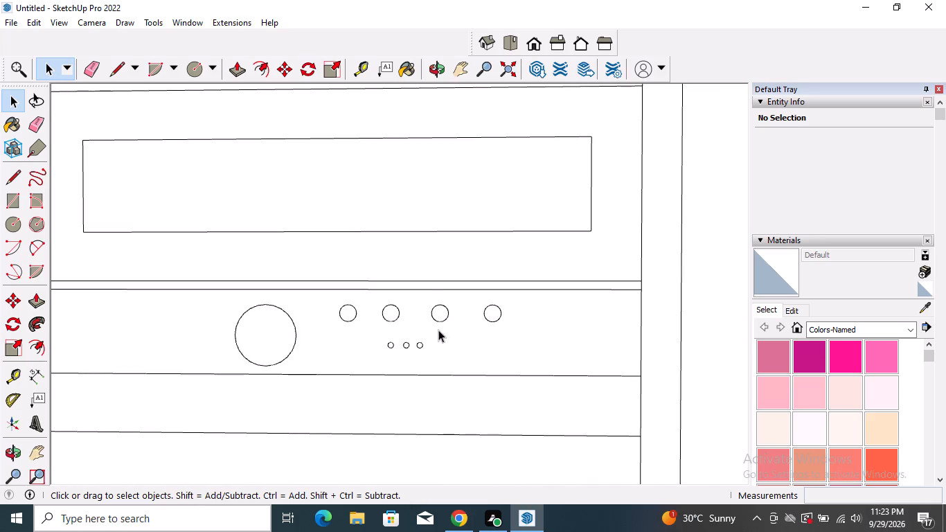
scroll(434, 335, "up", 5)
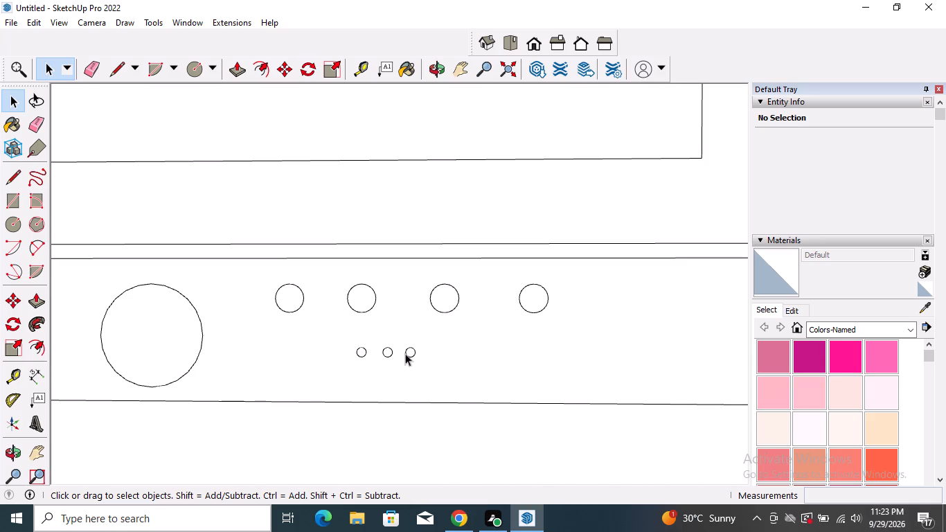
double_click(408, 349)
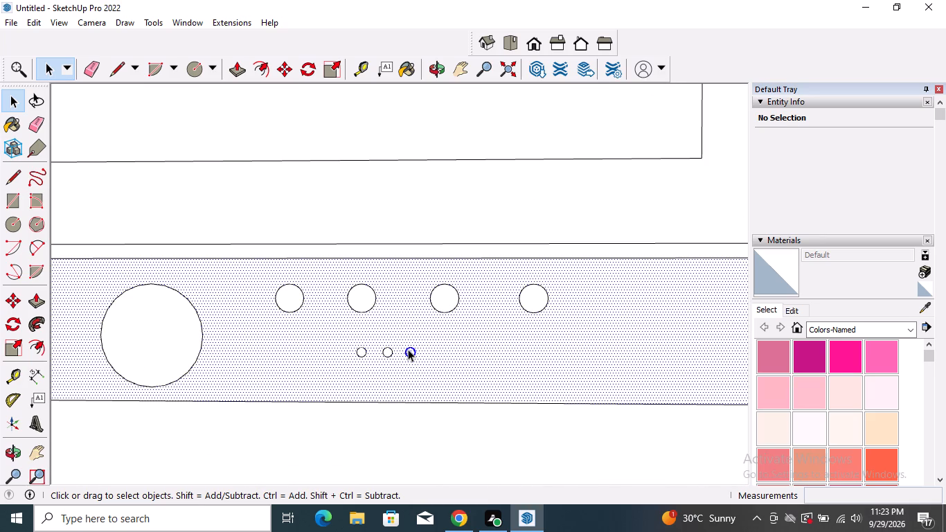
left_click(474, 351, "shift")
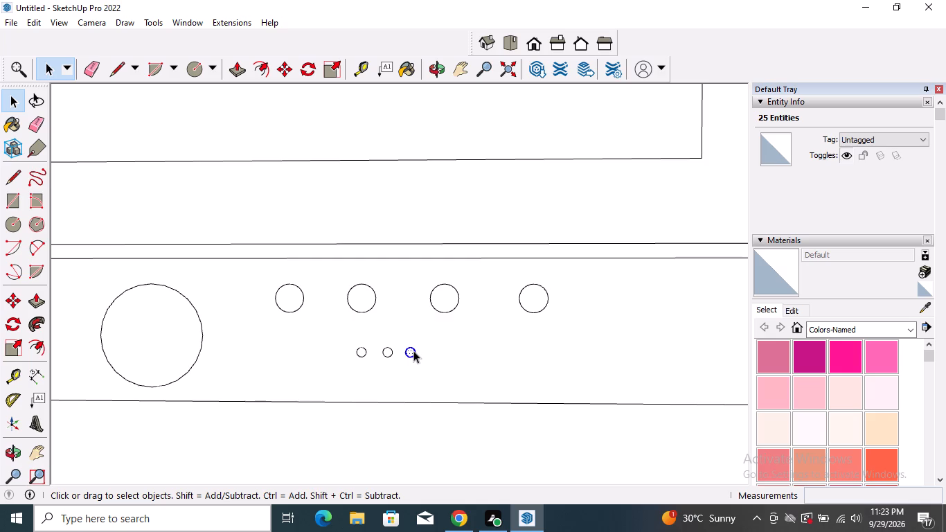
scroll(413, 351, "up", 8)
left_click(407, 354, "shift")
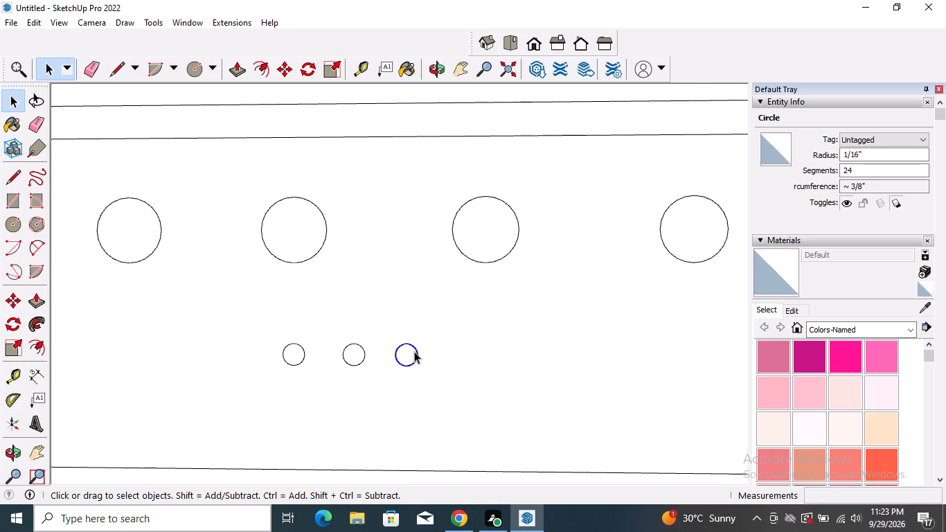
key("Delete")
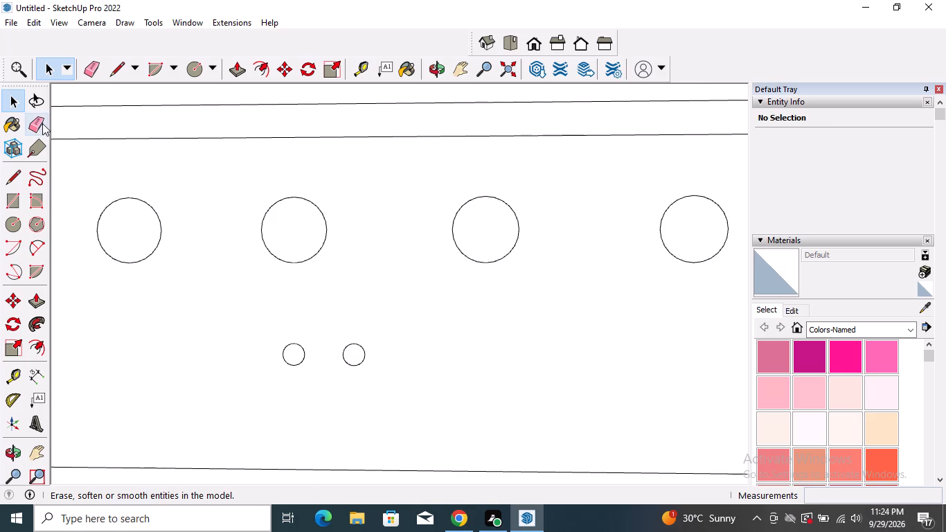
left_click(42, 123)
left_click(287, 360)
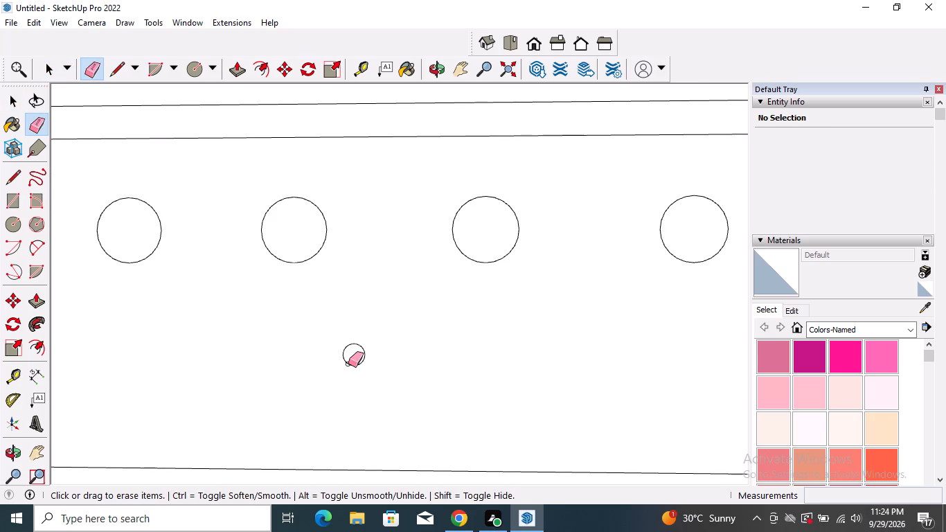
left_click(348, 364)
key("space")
Push the tall narrow inset panel beside the appliance column about 7 9/16" inward to form a recess.
scroll(371, 348, "down", 3)
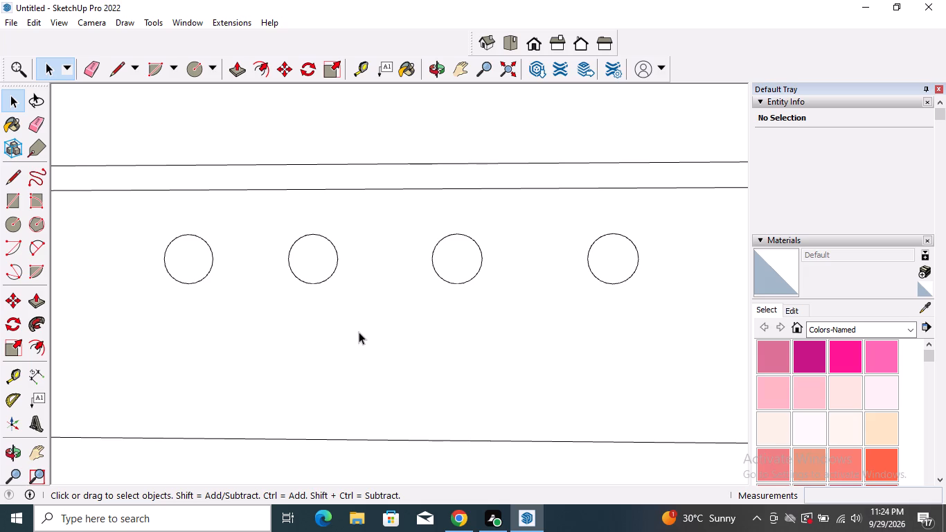
scroll(240, 339, "down", 4)
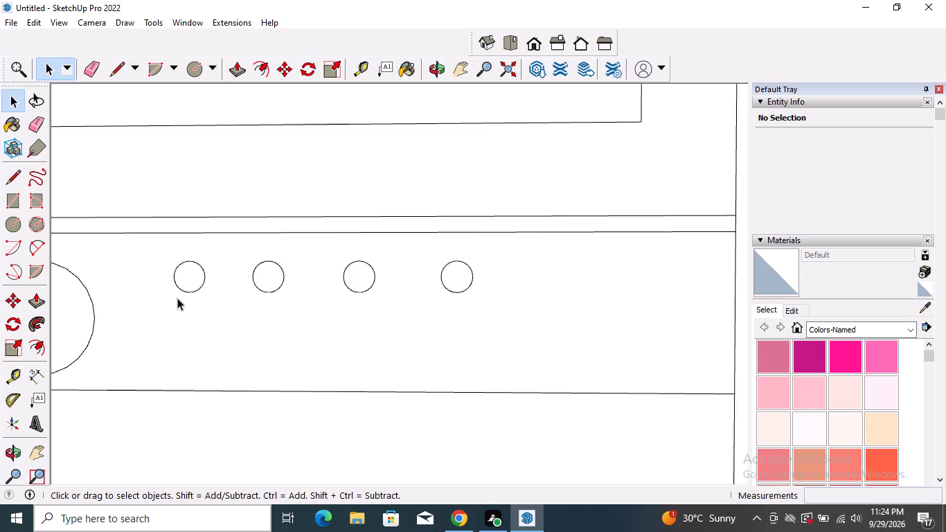
scroll(177, 298, "down", 7)
scroll(232, 287, "down", 15)
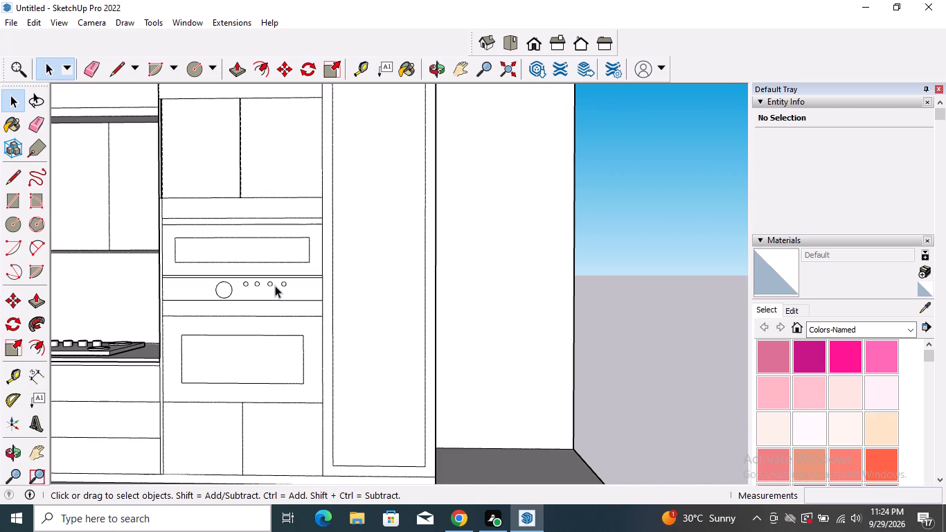
scroll(275, 285, "down", 6)
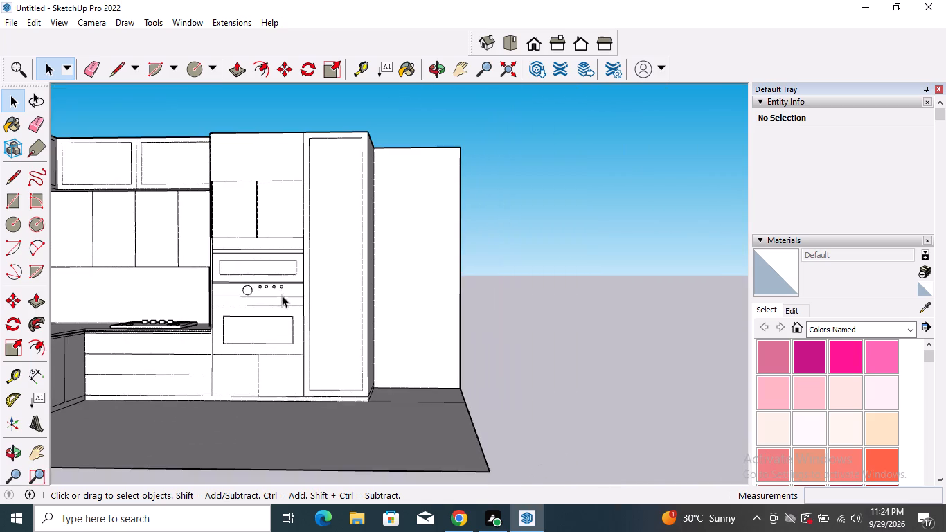
middle_click_drag(374, 268, 322, 285)
scroll(325, 278, "up", 3)
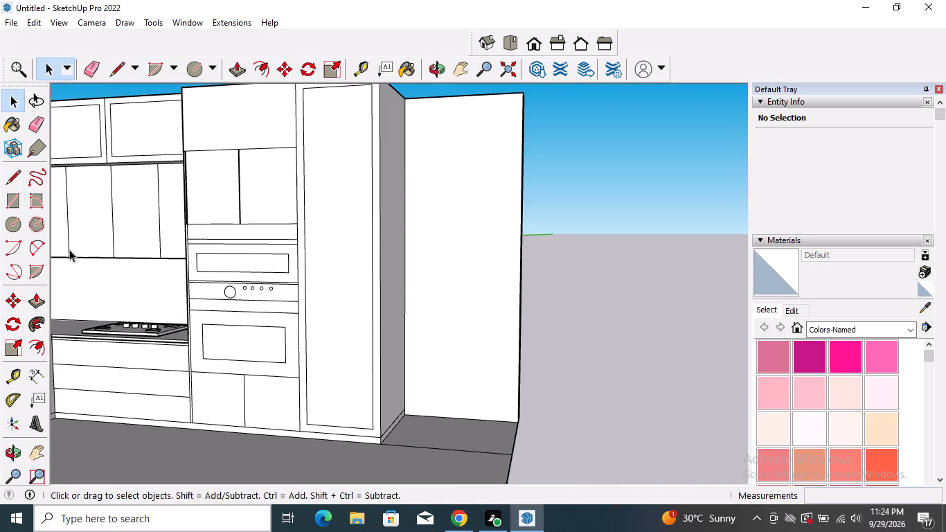
left_click(37, 304)
left_click(334, 287)
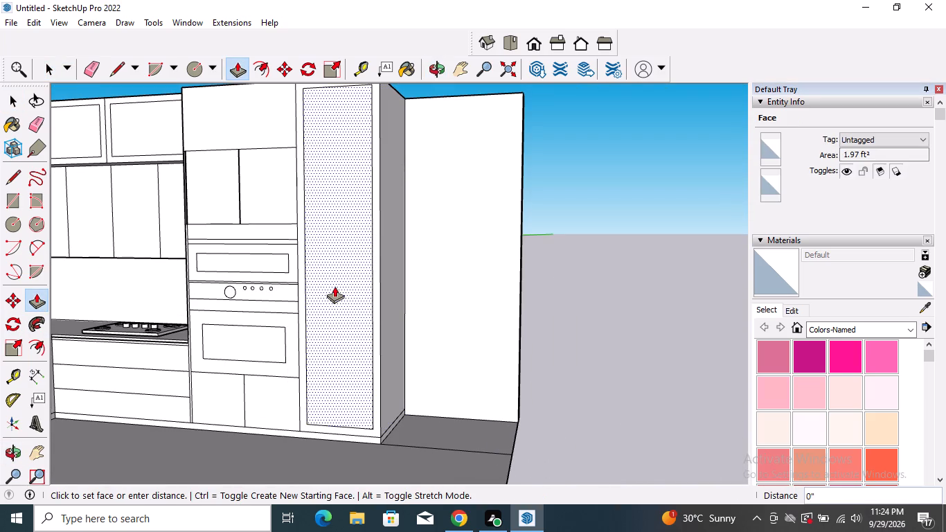
left_click(355, 281)
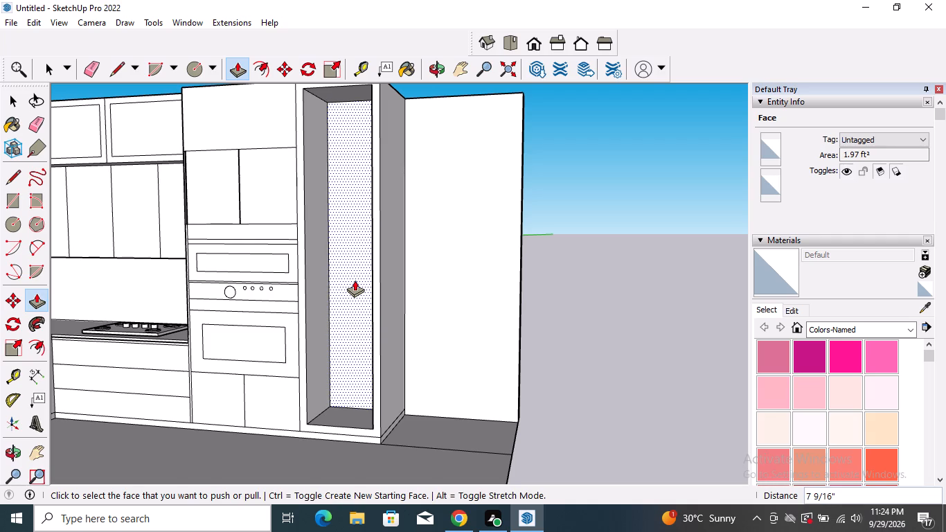
key("space")
Copy the niche's bottom back edge up to its top back edge and divide the distance into 6 equal parts.
middle_click_drag(351, 296, 416, 305)
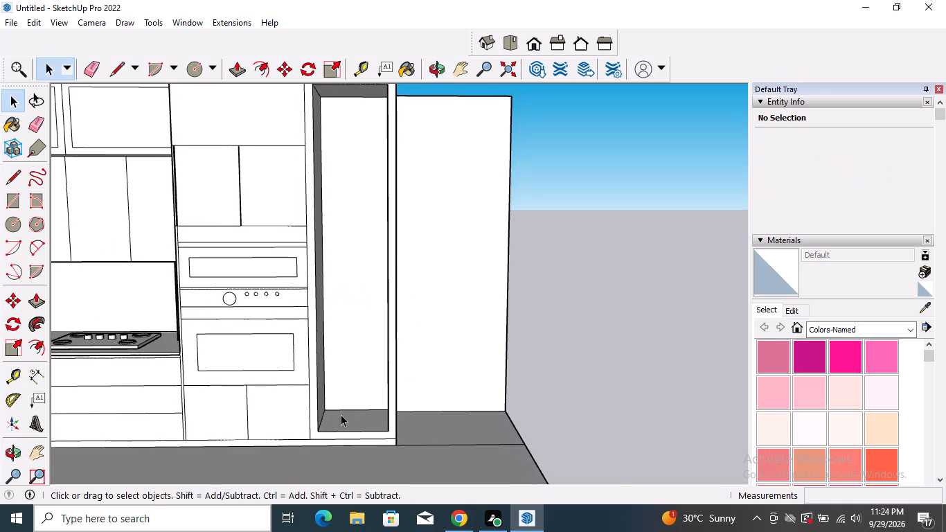
scroll(341, 409, "up", 9)
left_click(341, 414)
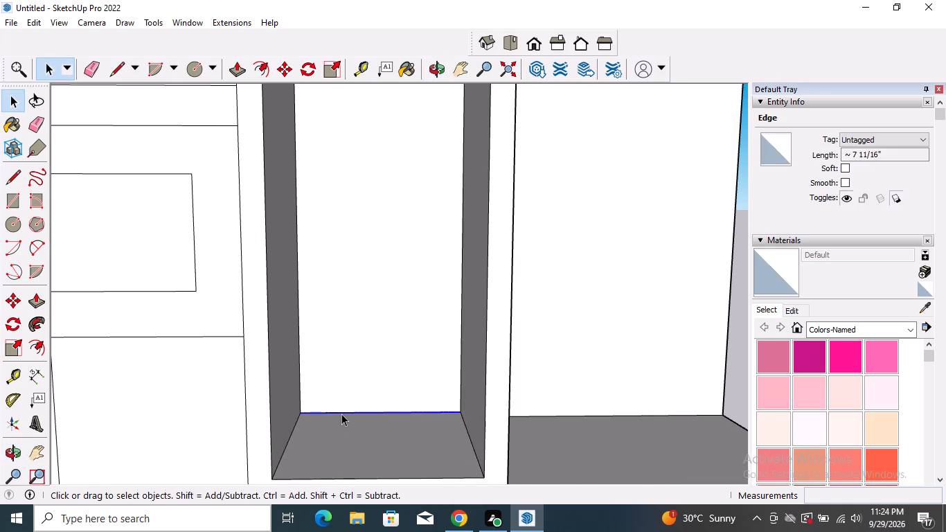
key("m")
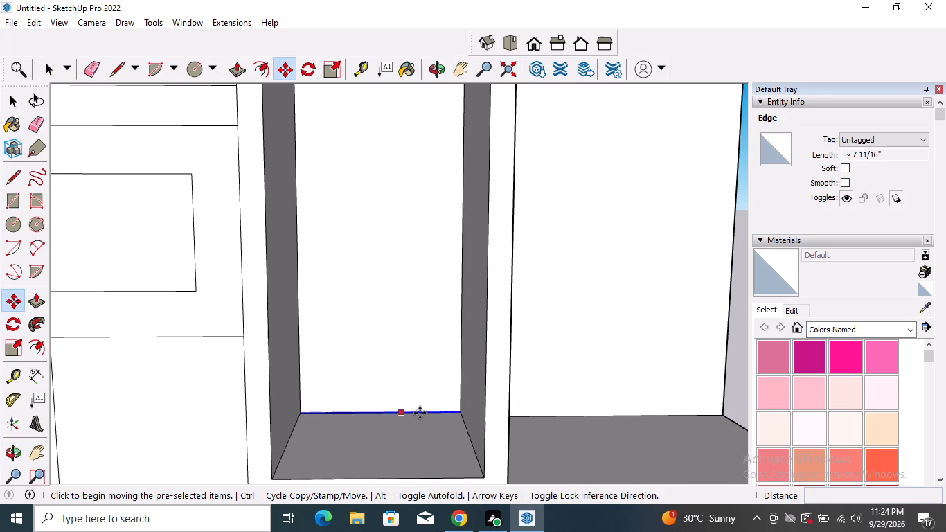
left_click(459, 412)
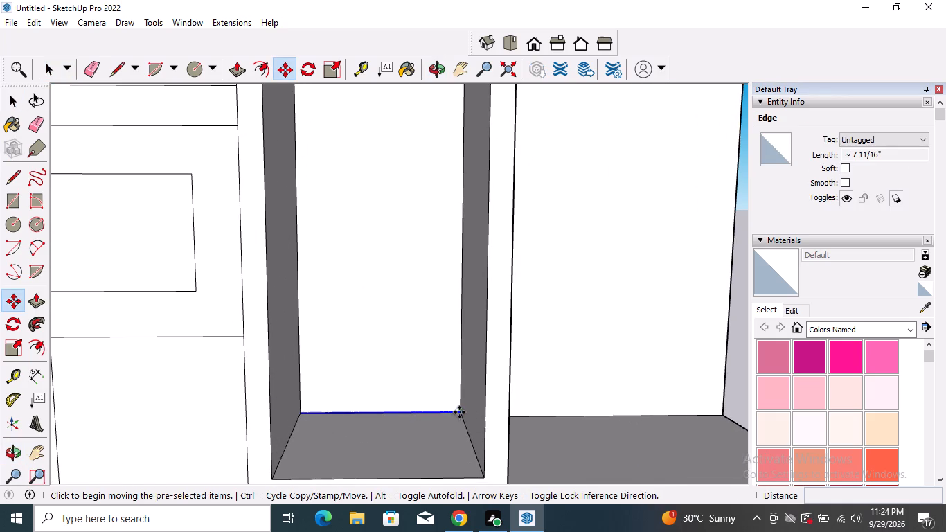
scroll(440, 452, "down", 17)
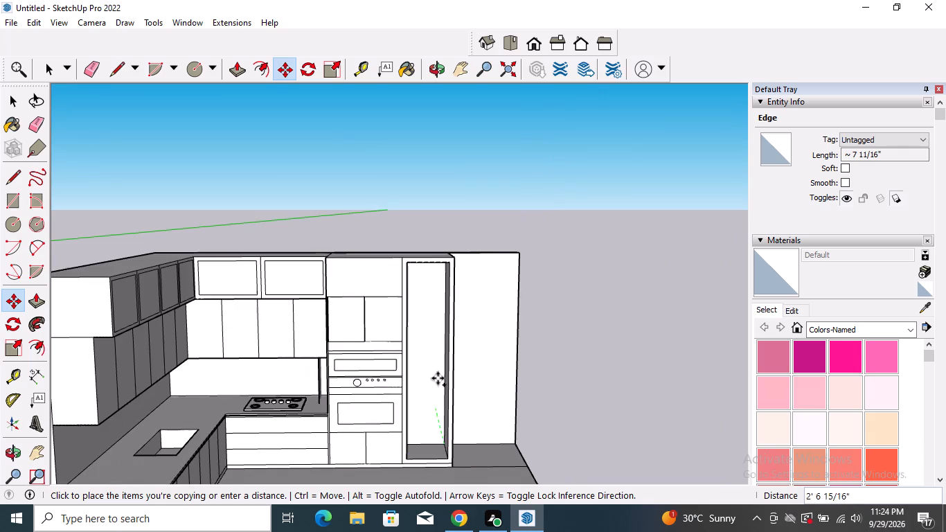
scroll(433, 279, "up", 8)
middle_click_drag(434, 277, 439, 211)
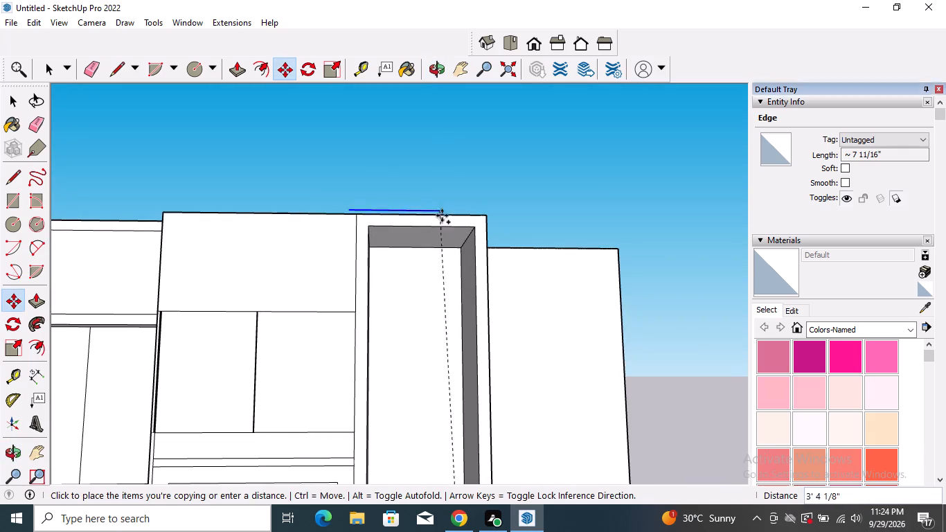
scroll(471, 258, "up", 10)
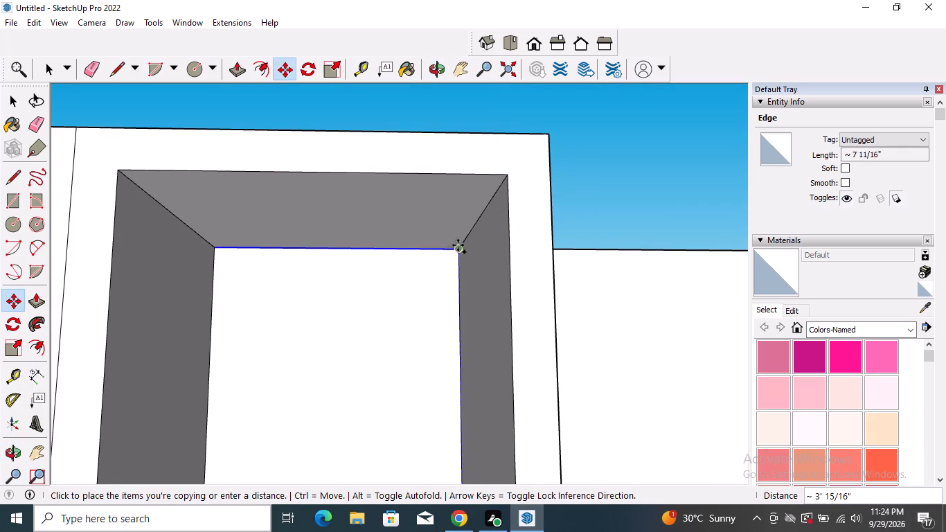
left_click(461, 248)
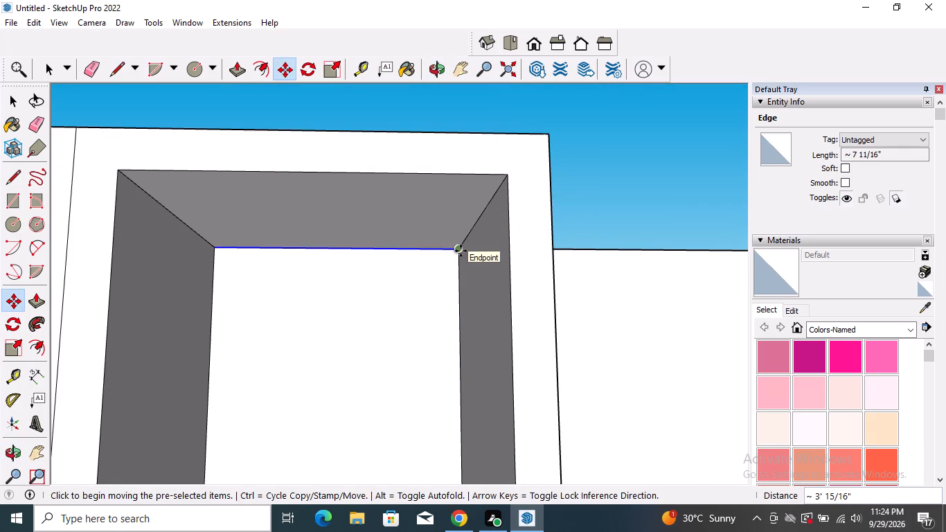
type("/6")
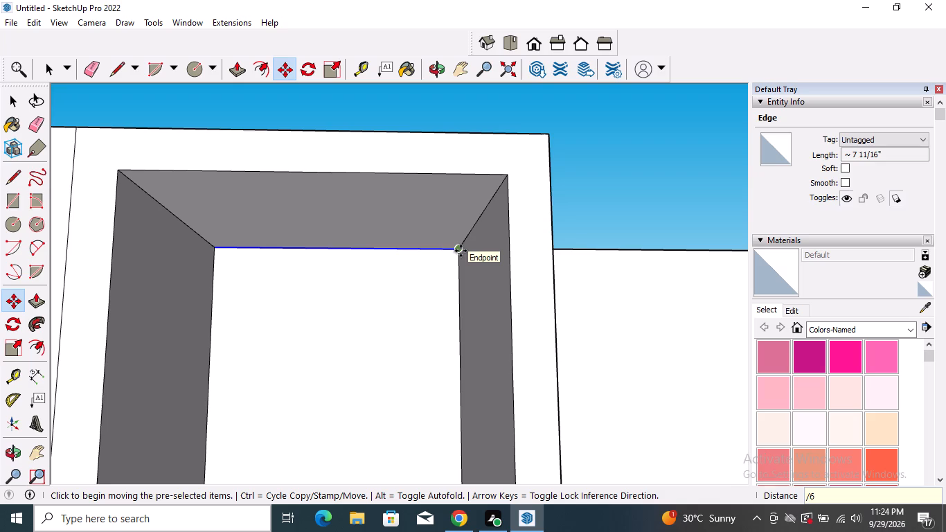
key("Return")
key("space")
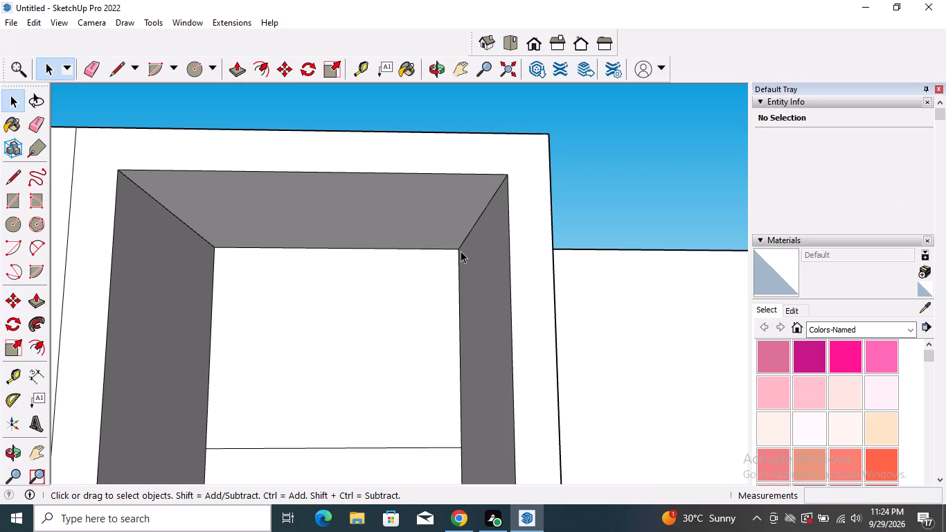
Draw a horizontal line about 7 11/16" long across the niche's back, just above the topmost dividing line.
scroll(384, 224, "down", 16)
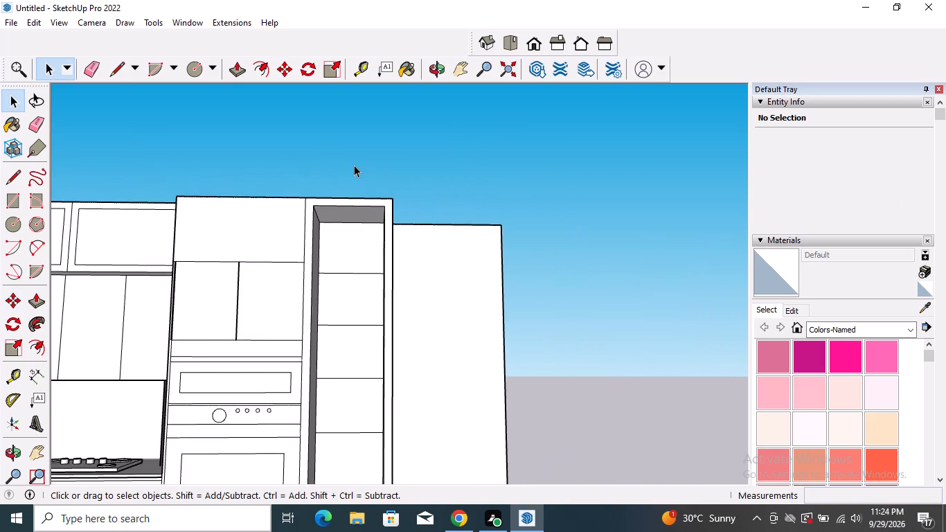
scroll(354, 165, "down", 5)
middle_click_drag(360, 239, 357, 269)
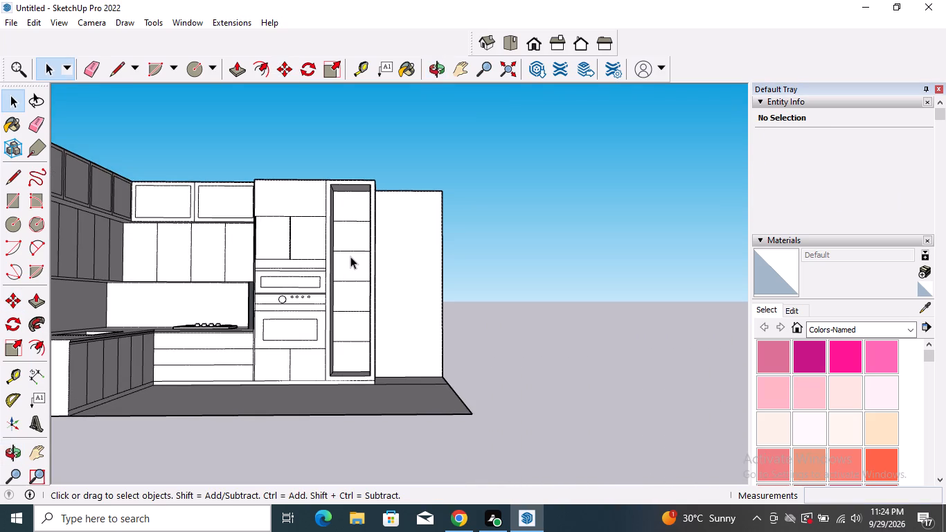
scroll(350, 256, "up", 1)
middle_click_drag(350, 256, 318, 260)
scroll(350, 229, "up", 6)
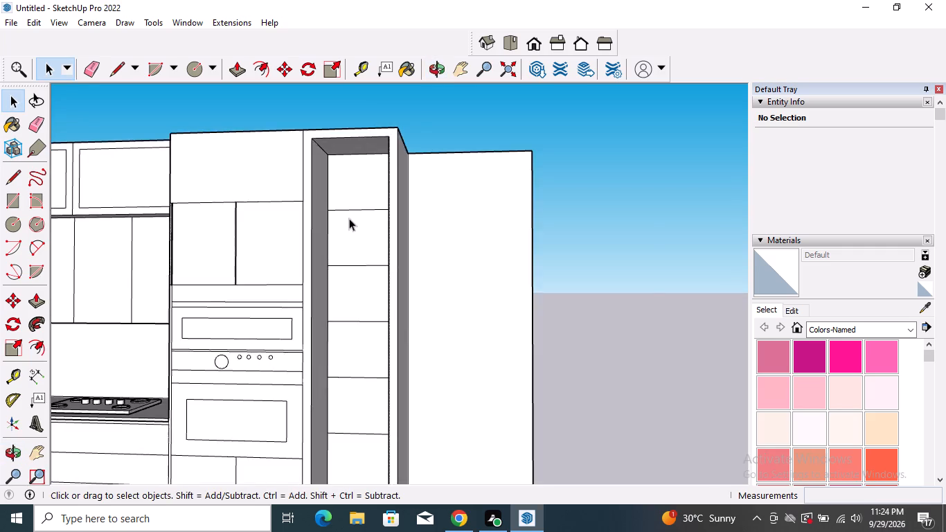
scroll(349, 218, "up", 15)
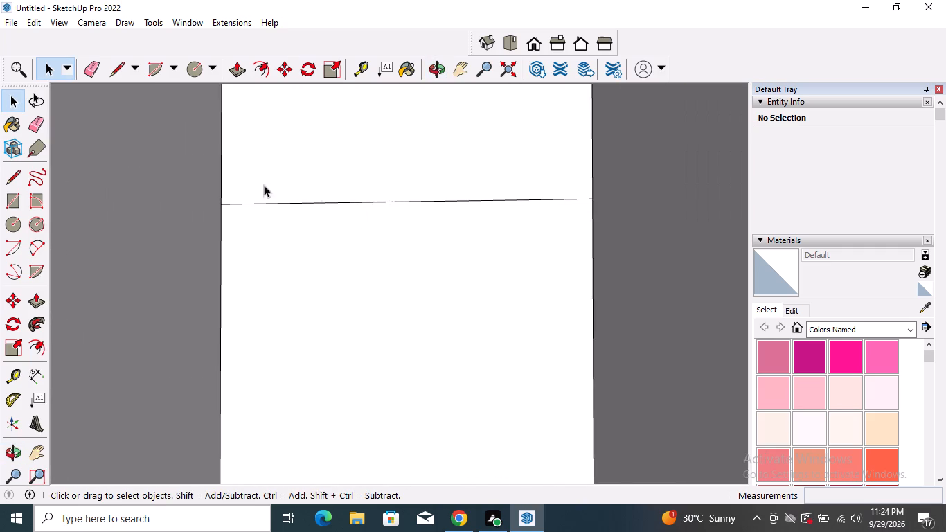
left_click(15, 176)
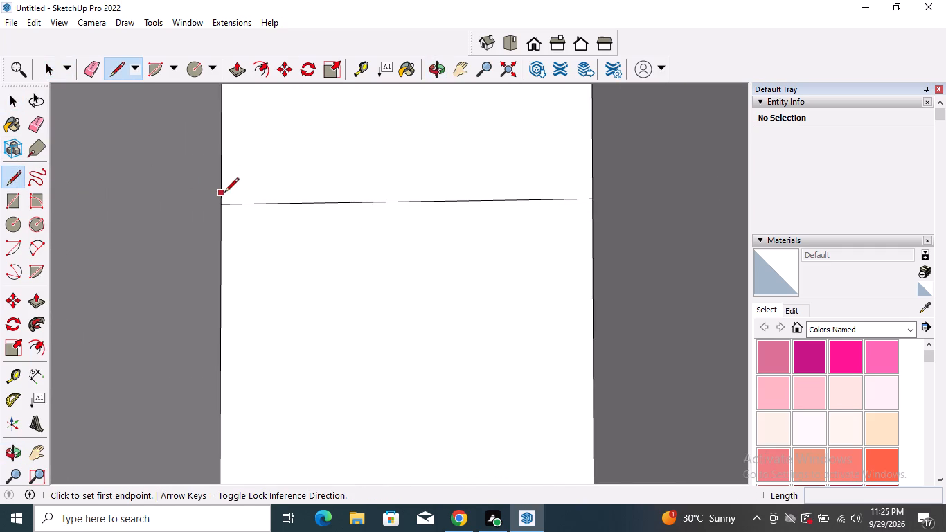
left_click(224, 193)
left_click(592, 190)
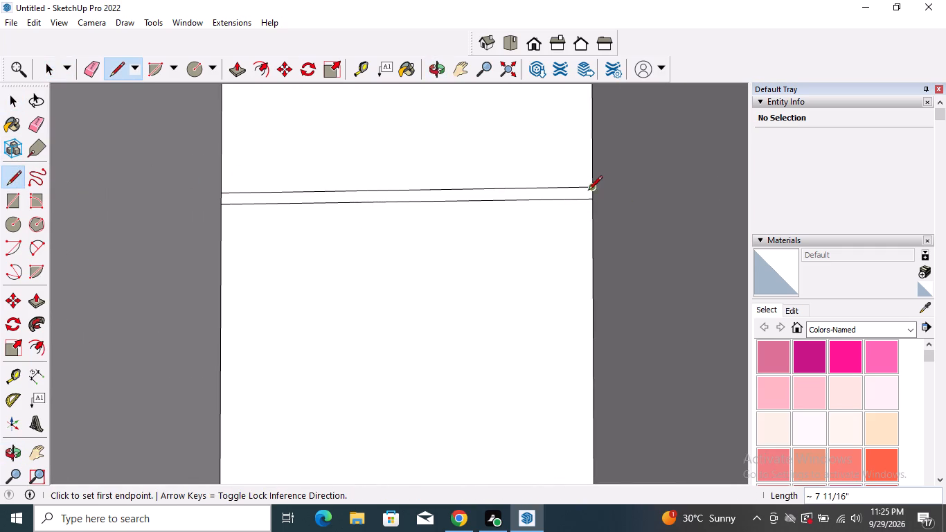
Copy the new line about 6 1/8" down so it sits just above the niche's second dividing line.
key("space")
left_click(588, 184)
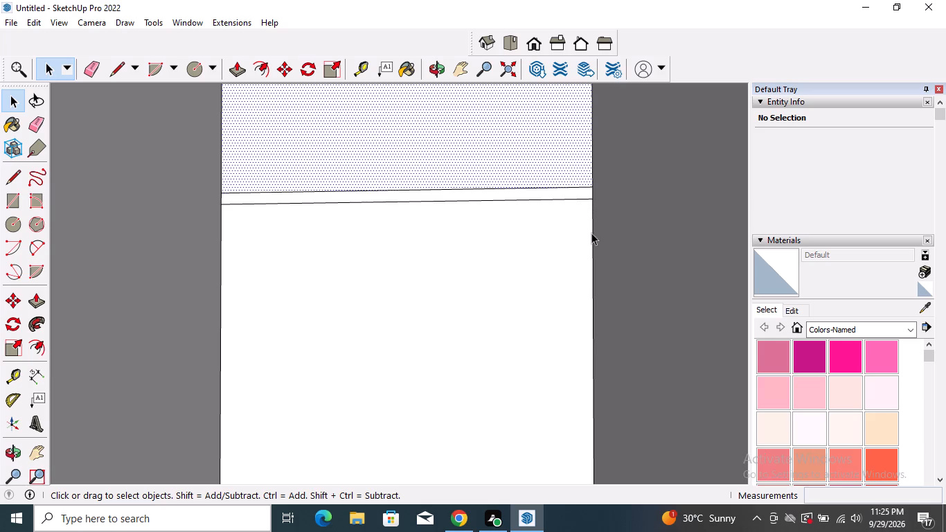
left_click(511, 186)
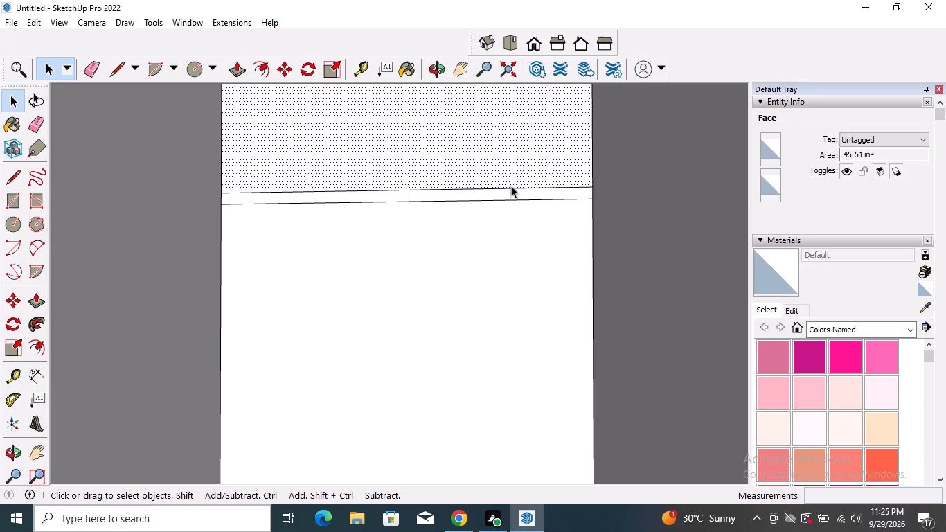
left_click(511, 186)
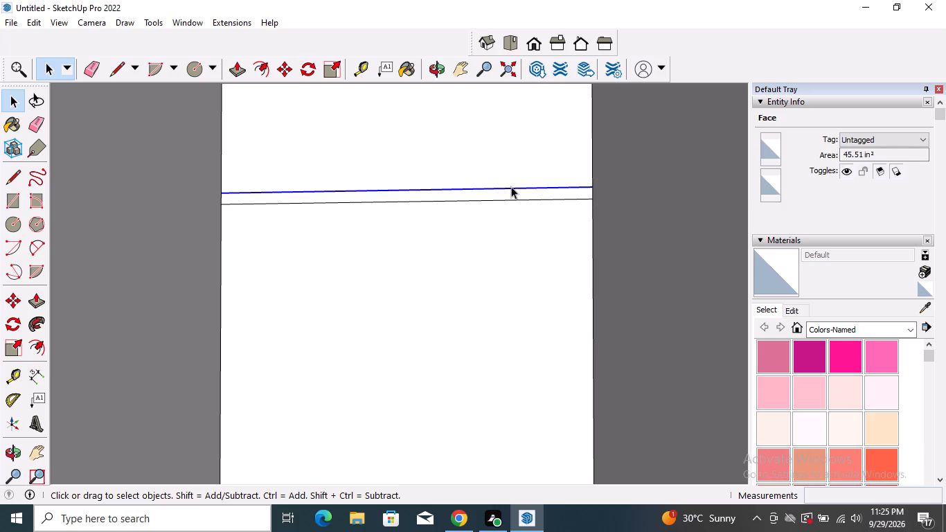
scroll(514, 189, "up", 7)
scroll(514, 204, "down", 2)
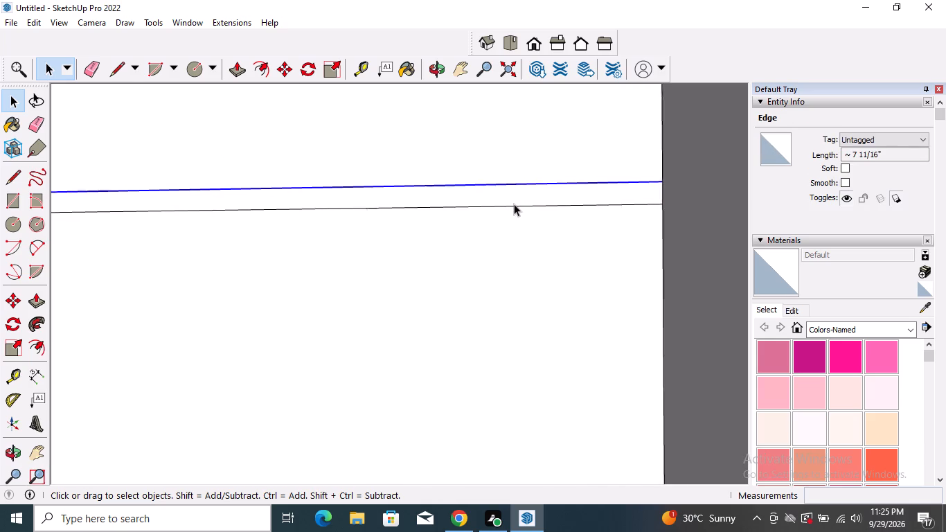
scroll(514, 204, "down", 11)
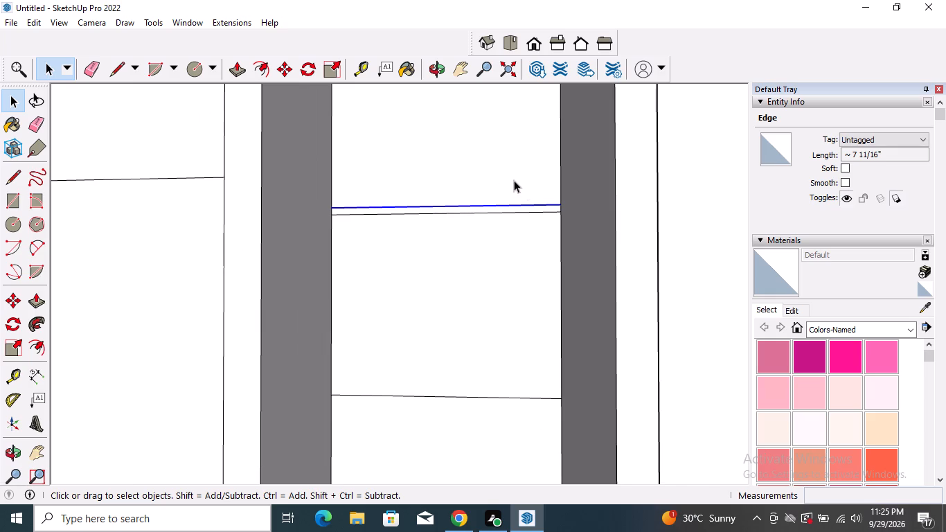
key("m")
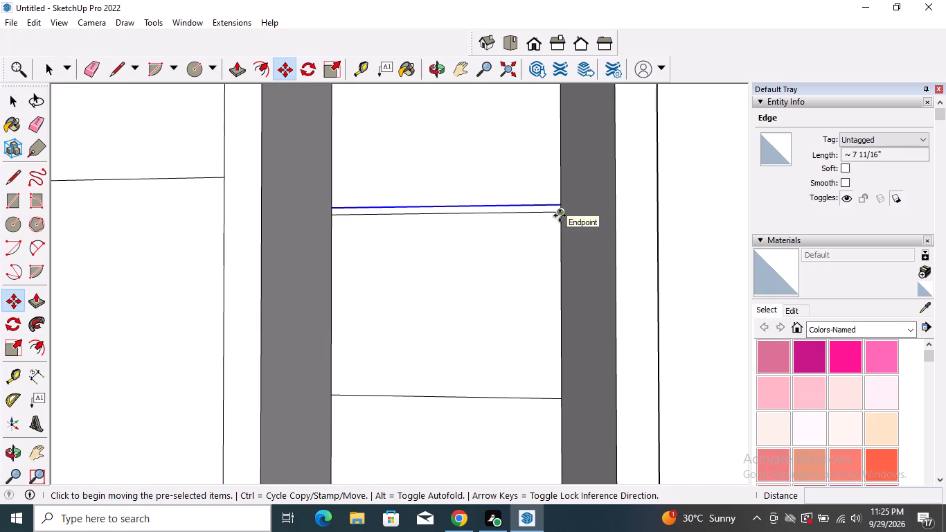
left_click(560, 213)
scroll(533, 175, "down", 5)
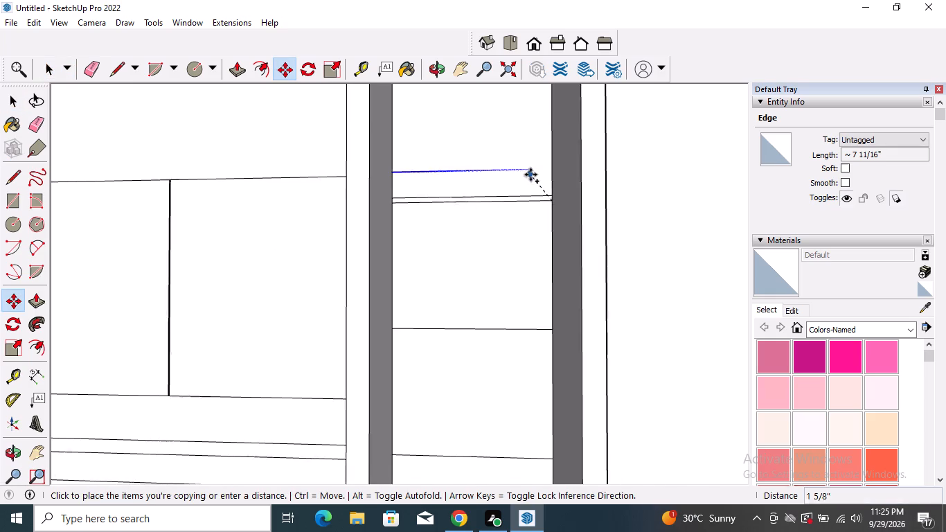
scroll(530, 175, "down", 2)
scroll(553, 276, "up", 9)
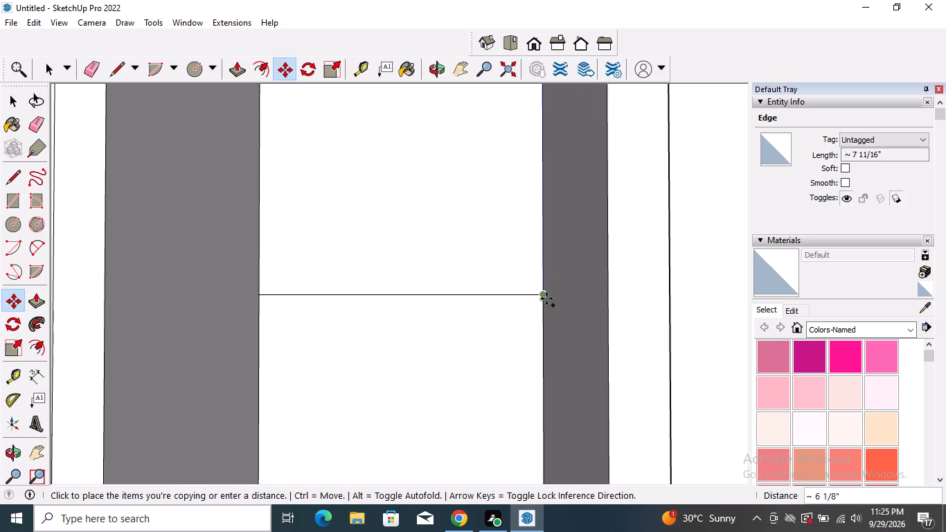
left_click(543, 292)
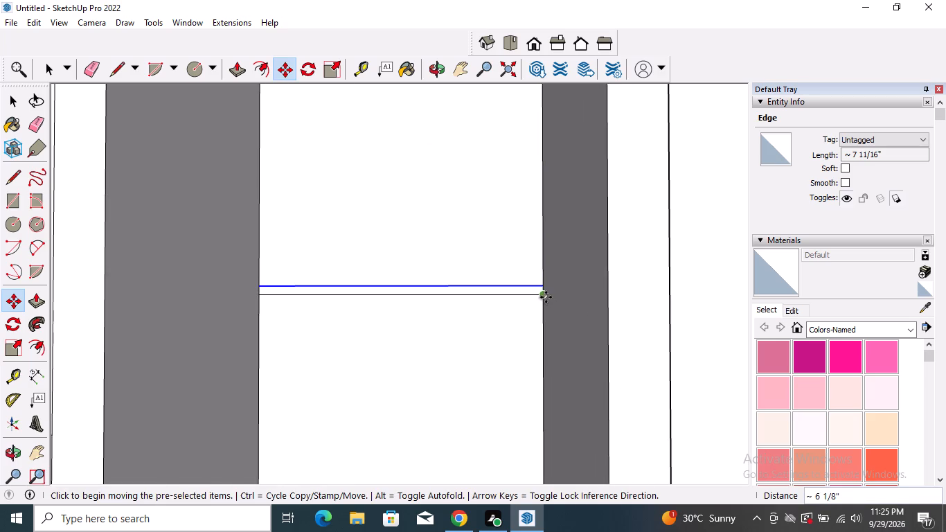
Copy the shelf-thickness line down to the third and fourth dividing lines in the niche, about 6 1/8" apart.
left_click(543, 293)
scroll(485, 251, "down", 9)
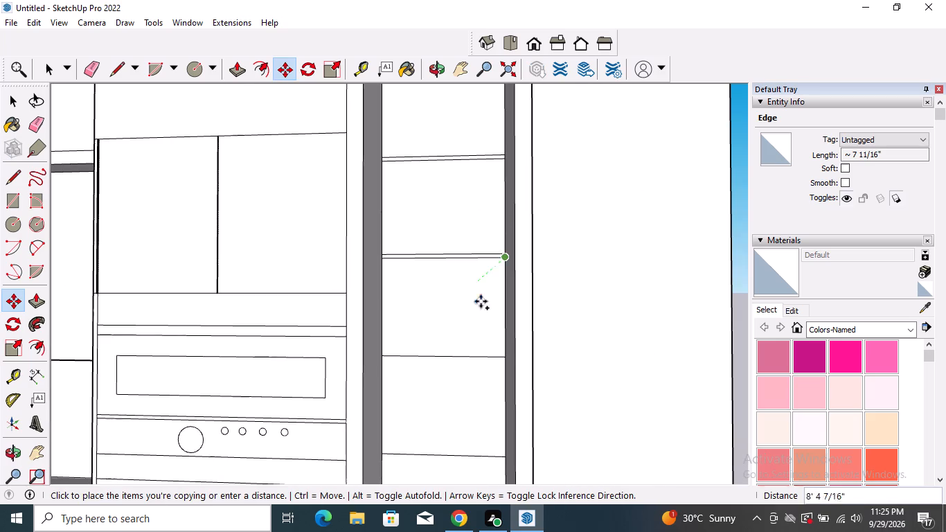
scroll(510, 352, "up", 14)
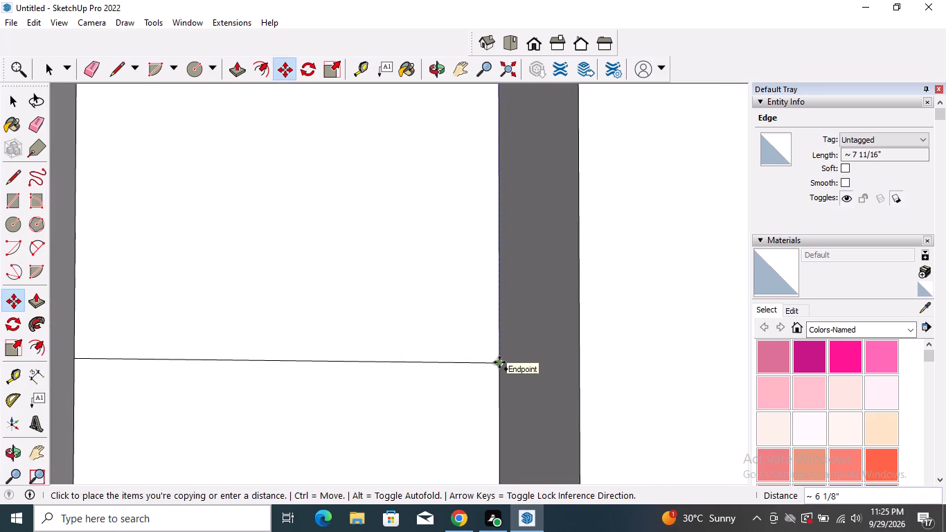
left_click(499, 362)
left_click(501, 362)
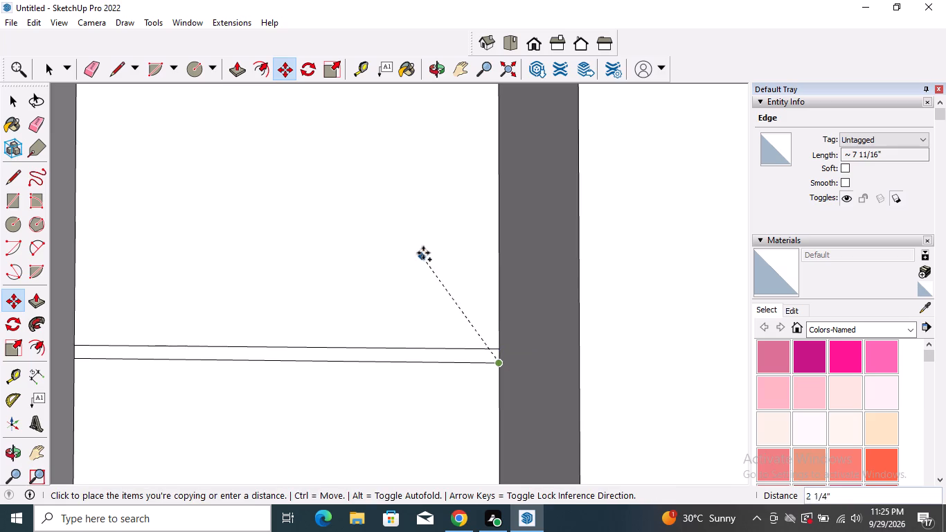
scroll(420, 234, "down", 15)
scroll(428, 353, "up", 7)
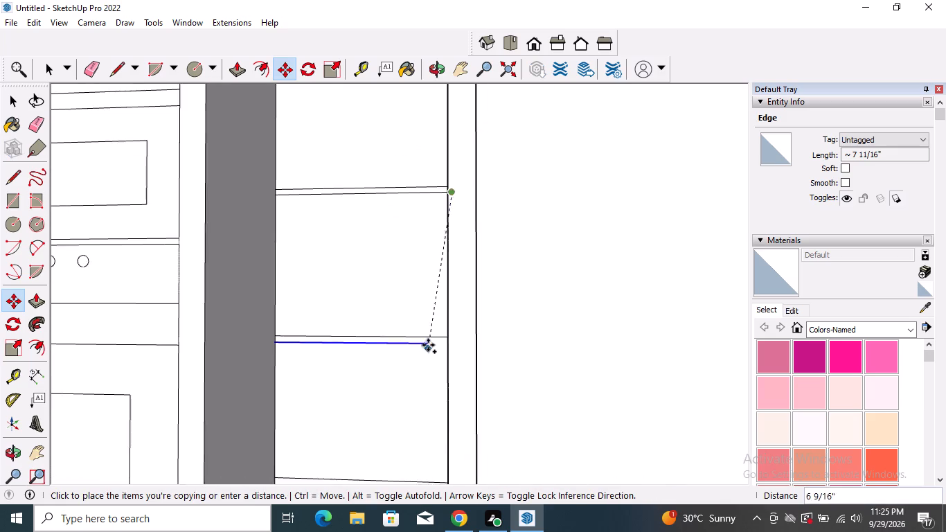
scroll(428, 345, "up", 4)
middle_click_drag(429, 343, 461, 348)
scroll(474, 346, "up", 8)
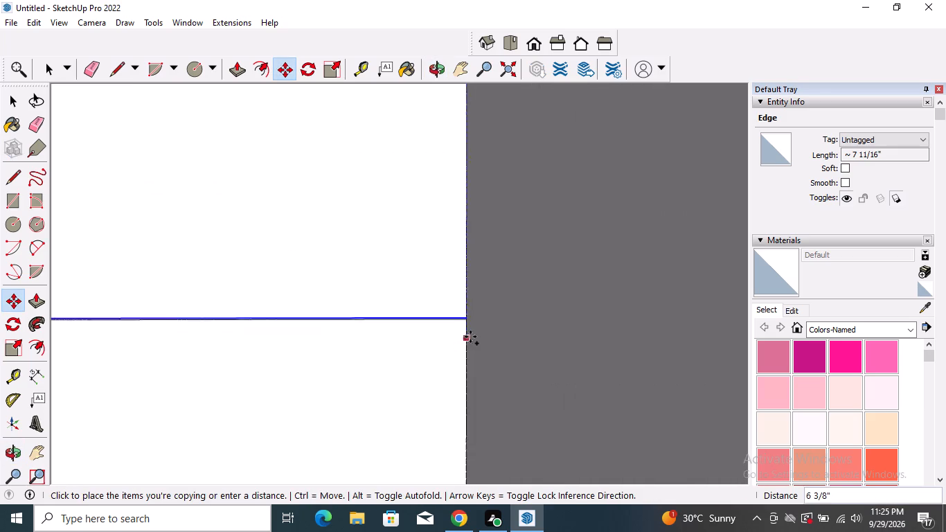
scroll(470, 337, "up", 1)
left_click(464, 315)
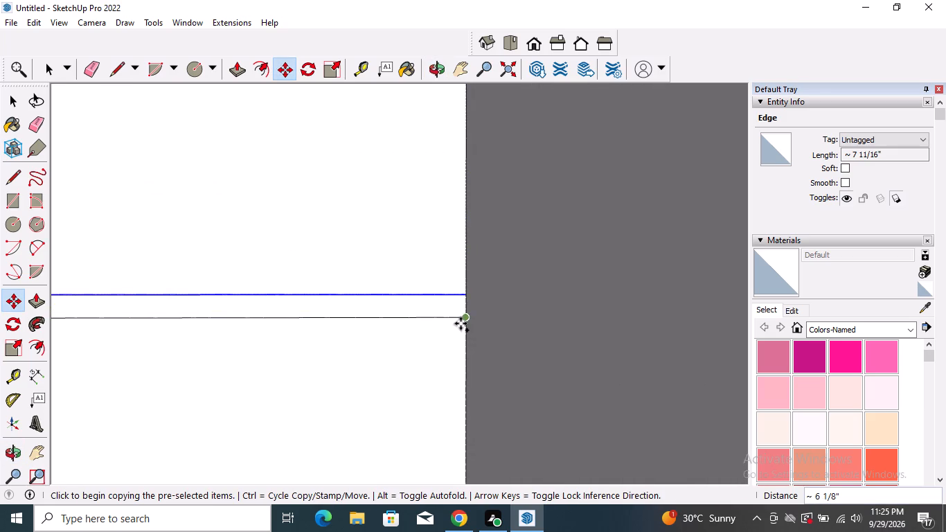
Copy the shelf-thickness line about 6 1/8" down to just above the niche's lowest dividing line.
left_click(465, 317)
scroll(455, 277, "down", 7)
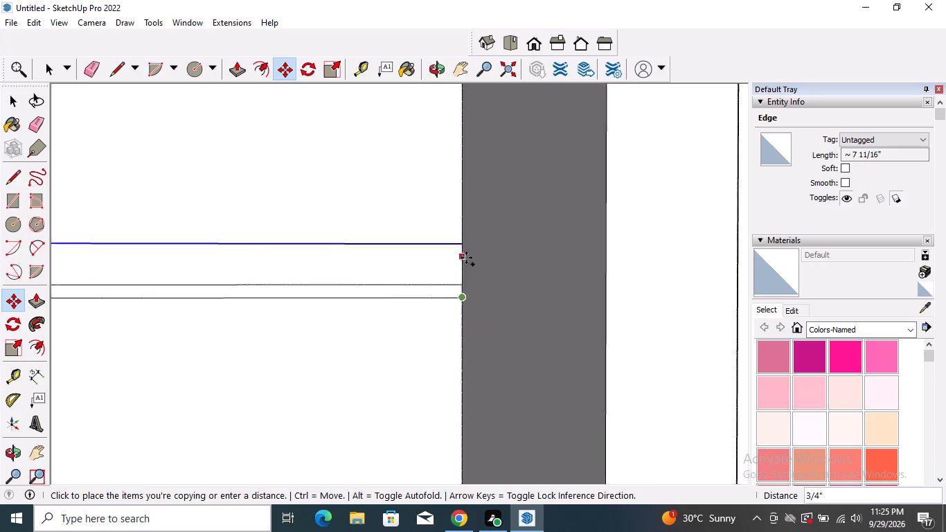
scroll(466, 258, "down", 12)
scroll(468, 373, "up", 8)
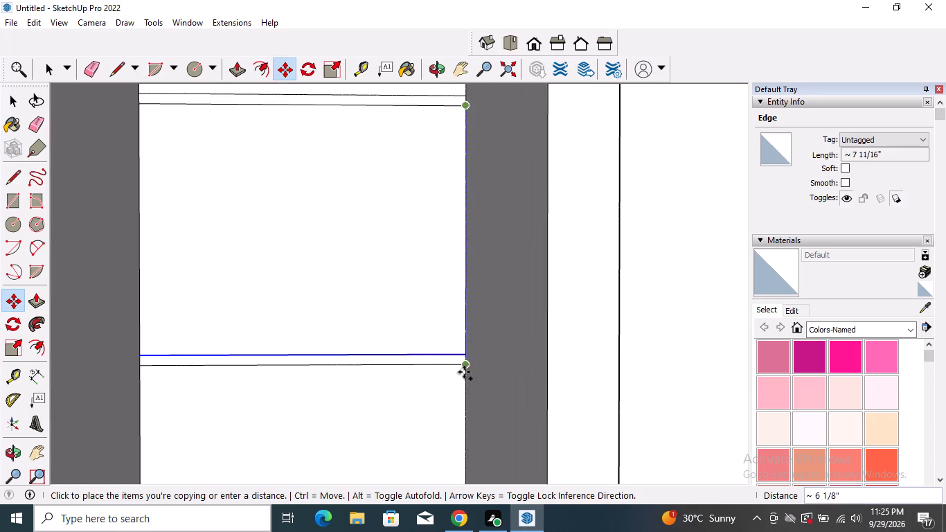
scroll(464, 372, "up", 5)
left_click(466, 359)
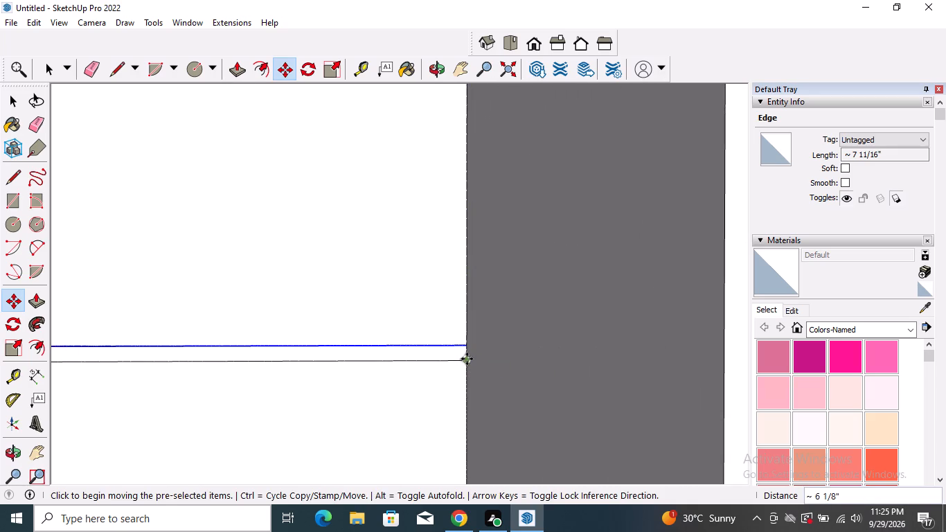
key("space")
scroll(452, 330, "down", 19)
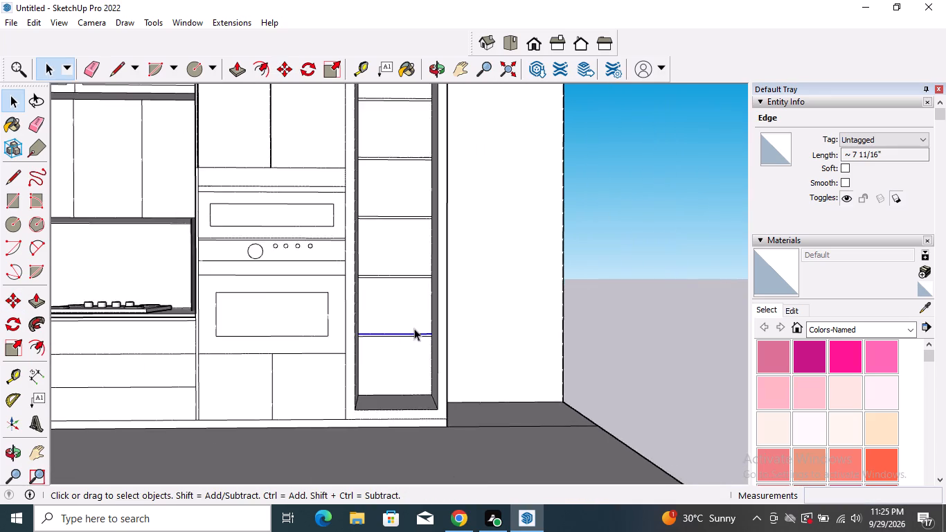
Push/Pull the lowest shelf strip on the niche's back outward about 5 5/8" to form a shelf.
scroll(414, 328, "down", 6)
left_click(557, 320)
middle_click_drag(386, 306, 298, 336)
scroll(380, 328, "up", 11)
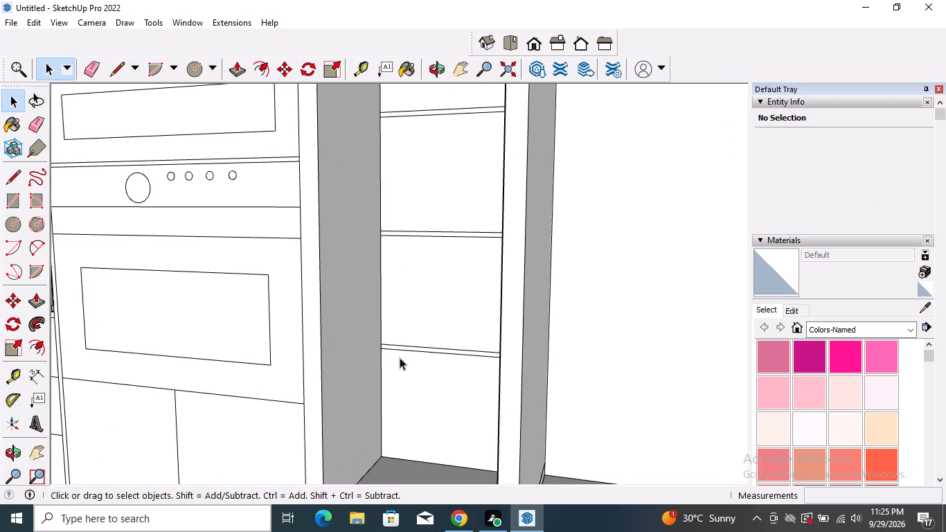
scroll(400, 357, "up", 2)
left_click(39, 304)
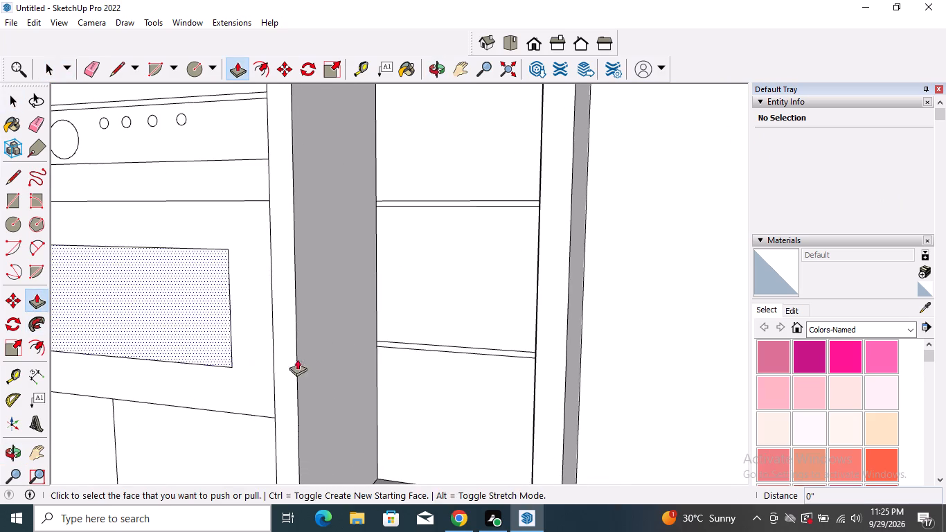
scroll(400, 347, "up", 3)
left_click(400, 346)
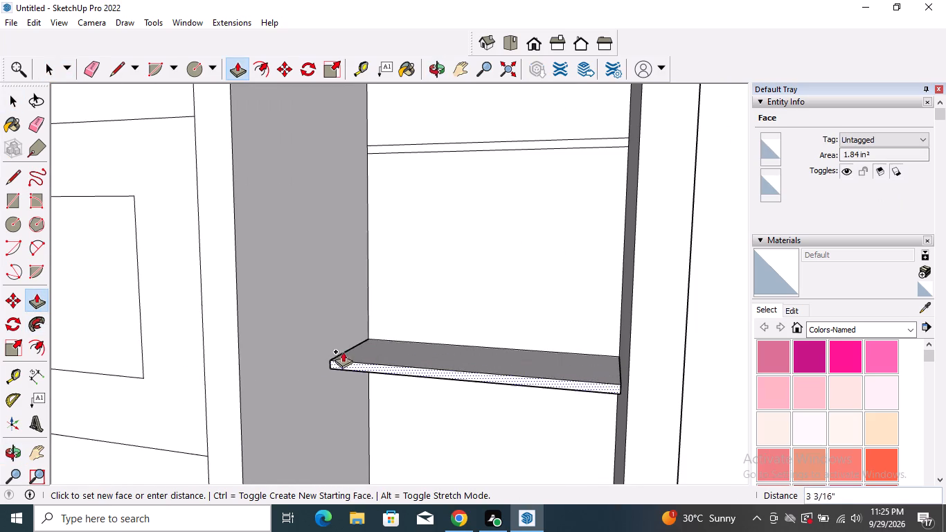
left_click(306, 357)
scroll(410, 397, "down", 5)
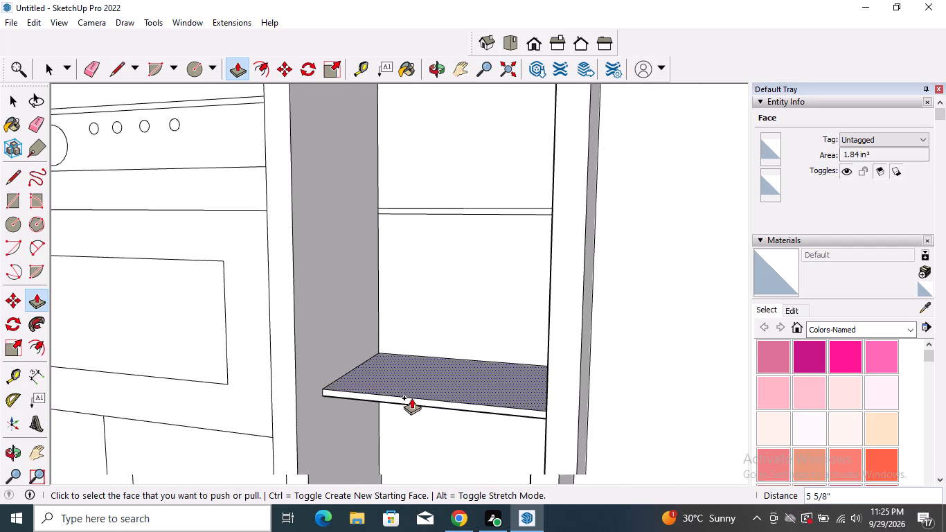
Extrude the remaining four shelf strips in the niche by the same 5 5/8" depth, working from bottom to top.
scroll(411, 407, "down", 4)
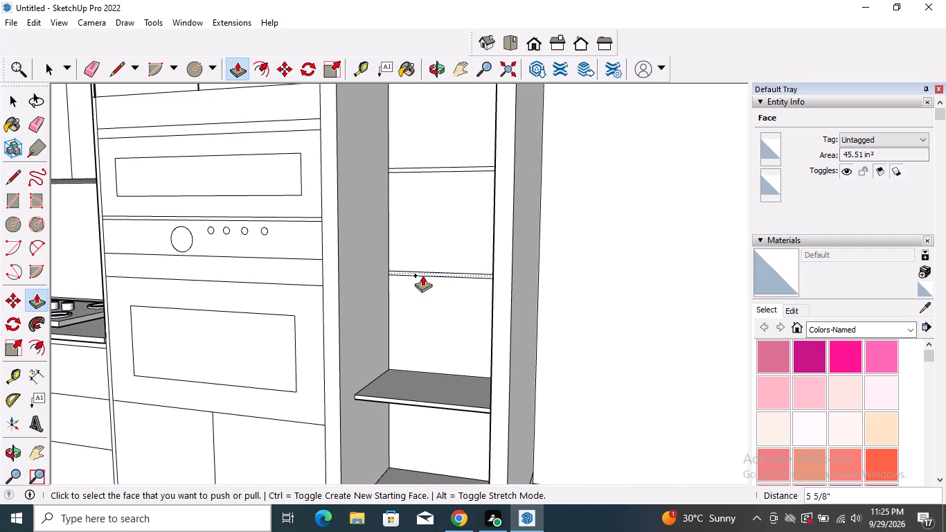
double_click(422, 274)
scroll(429, 353, "down", 8)
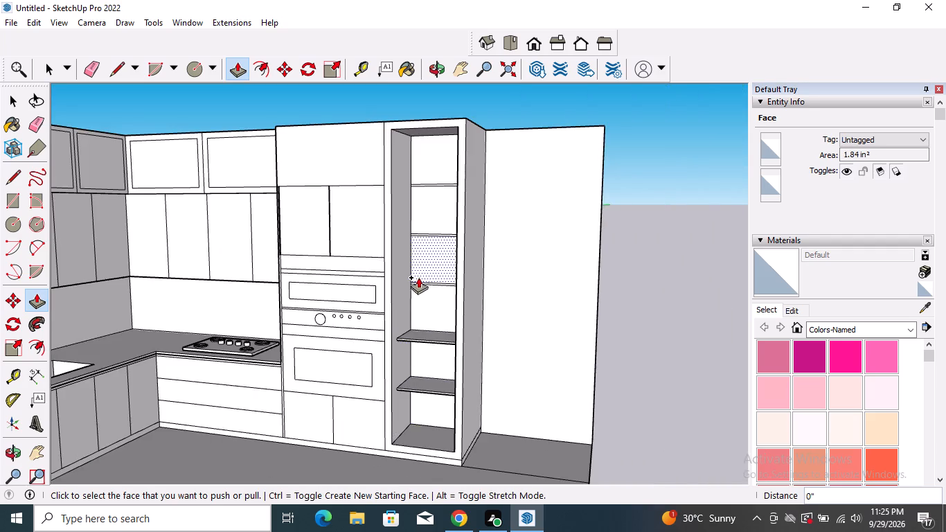
scroll(419, 278, "up", 8)
double_click(421, 292)
scroll(446, 389, "down", 4)
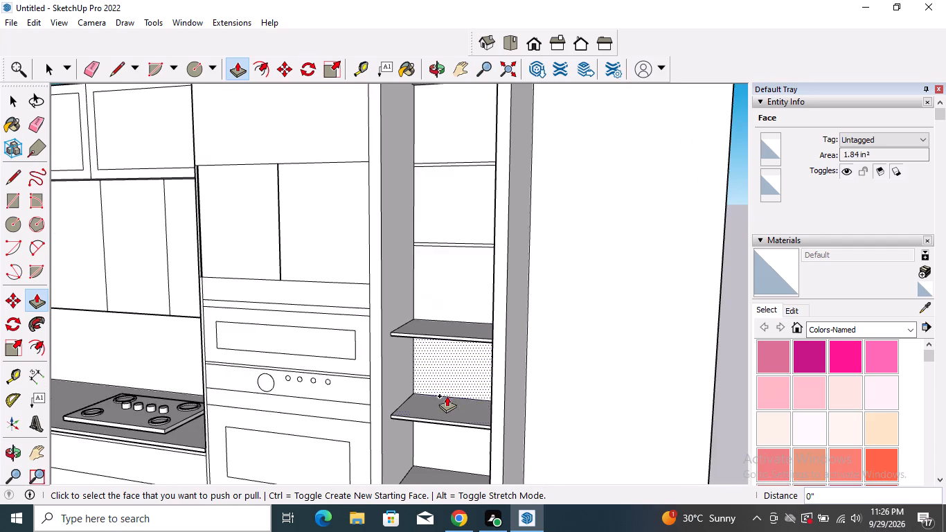
scroll(447, 400, "down", 4)
scroll(444, 279, "up", 8)
double_click(433, 302)
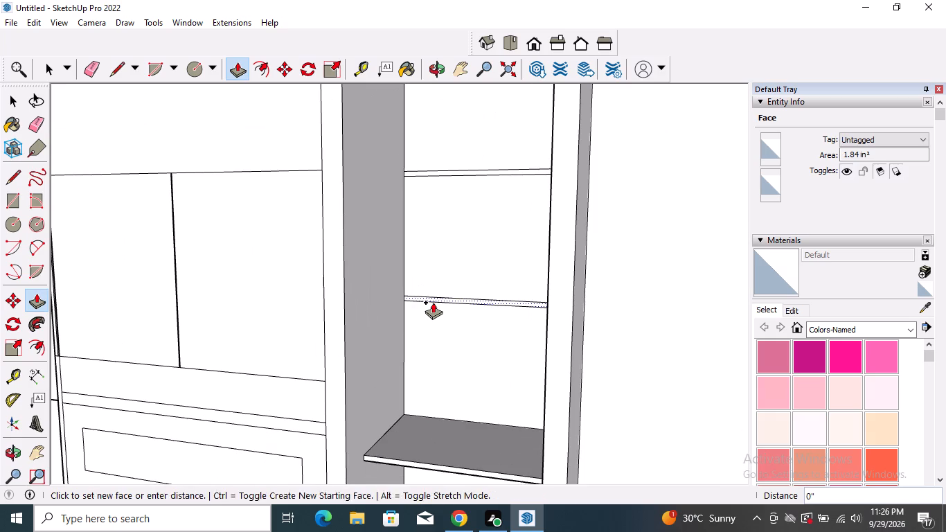
scroll(457, 373, "down", 7)
scroll(461, 270, "up", 10)
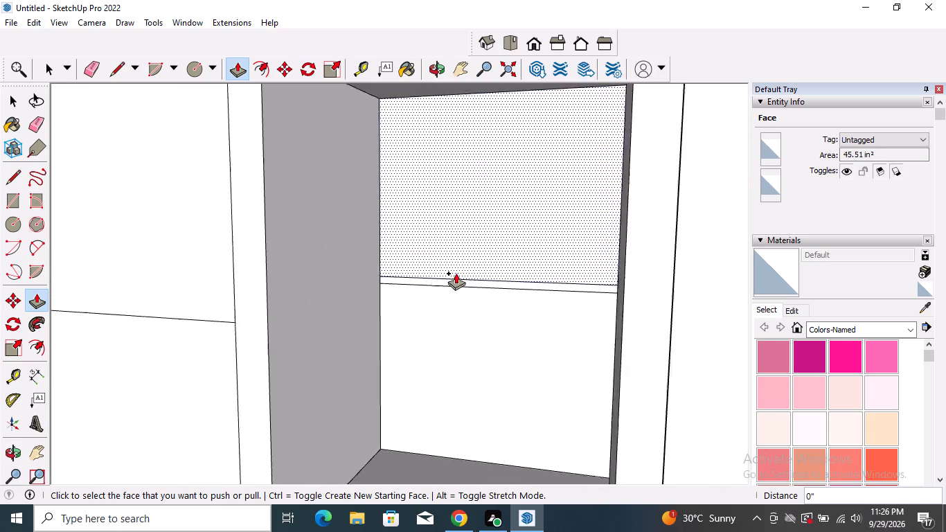
scroll(456, 273, "up", 1)
double_click(454, 285)
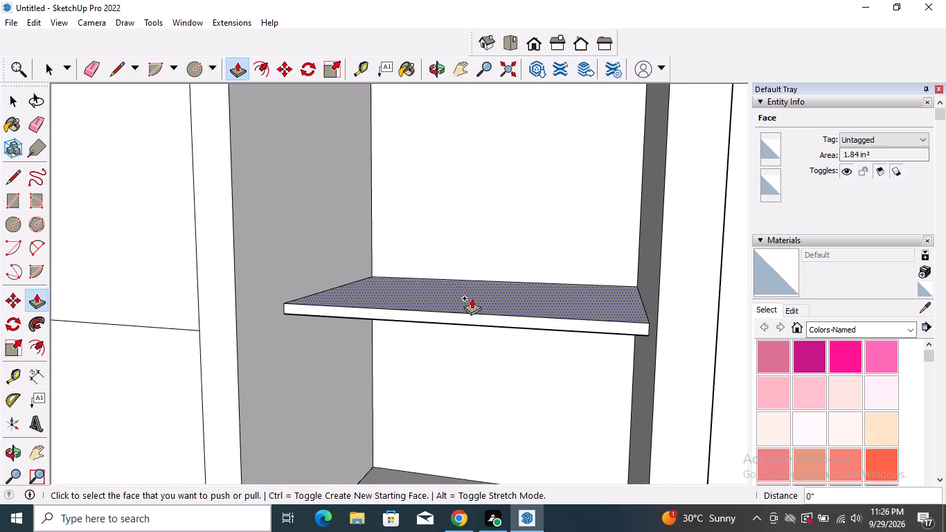
key("space")
scroll(476, 238, "down", 18)
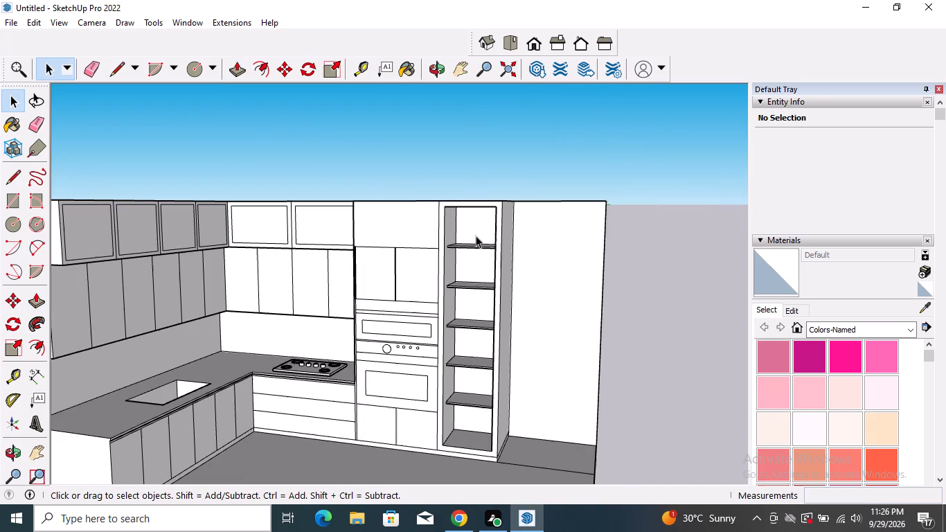
Draw a short line along the niche's front vertical edge to close the opening with a door face.
left_click(17, 175)
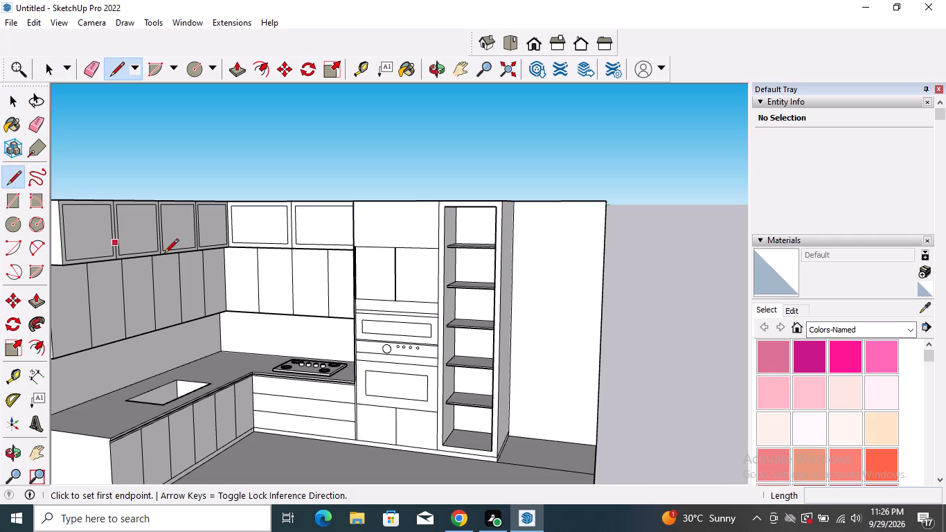
scroll(429, 337, "up", 4)
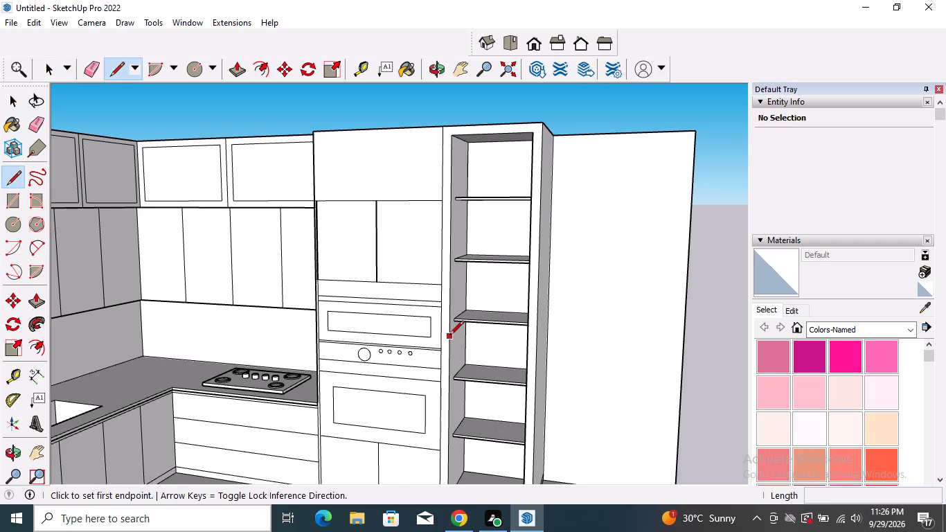
left_click(449, 336)
left_click(449, 348)
key("space")
scroll(488, 267, "down", 4)
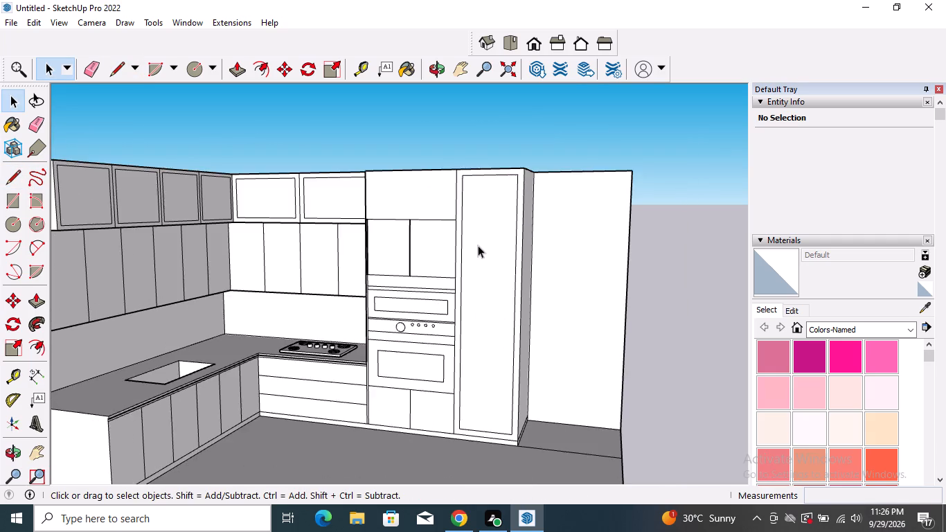
Delete the large stray face with its edges standing behind the back wall.
scroll(478, 245, "down", 6)
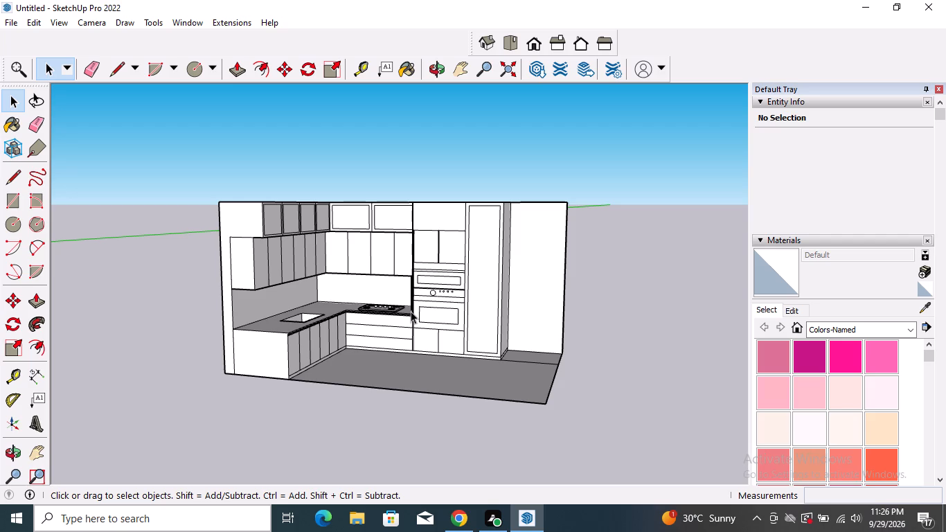
middle_click_drag(679, 338, 567, 357)
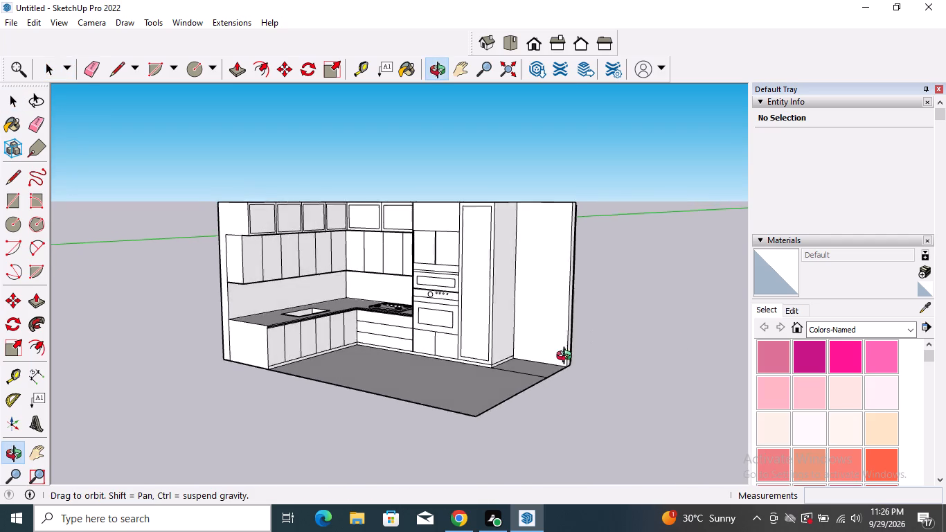
middle_click_drag(567, 357, 560, 433)
middle_click_drag(595, 312, 311, 324)
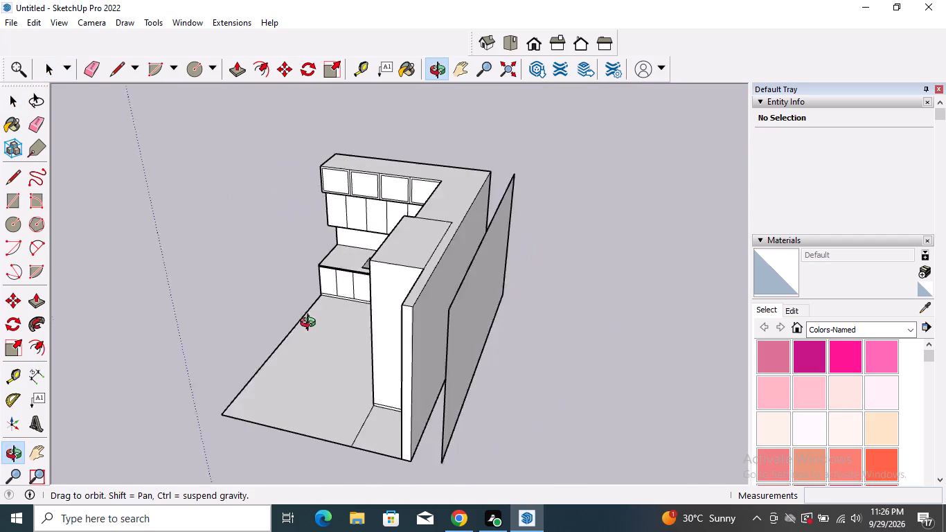
middle_click_drag(311, 324, 350, 305)
scroll(454, 277, "up", 3)
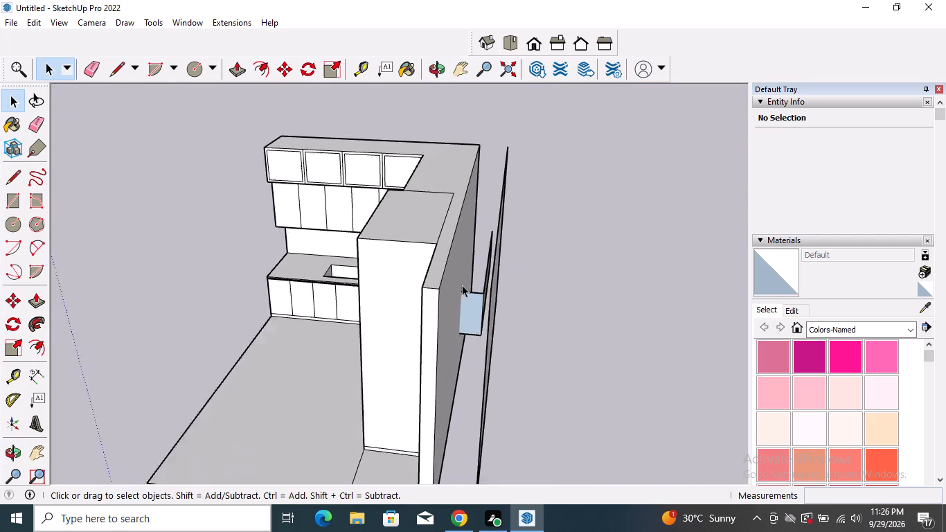
scroll(462, 285, "up", 4)
middle_click_drag(486, 323, 506, 296)
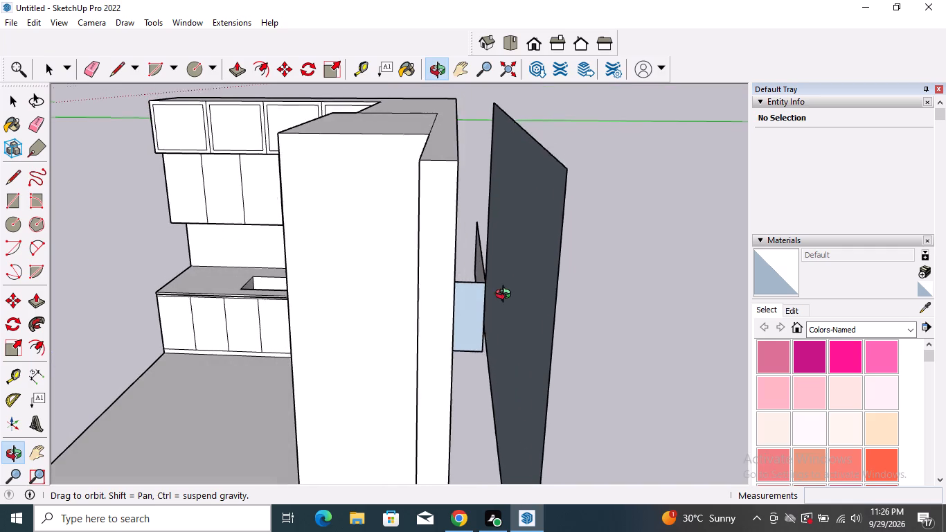
middle_click_drag(506, 296, 502, 303)
triple_click(536, 299)
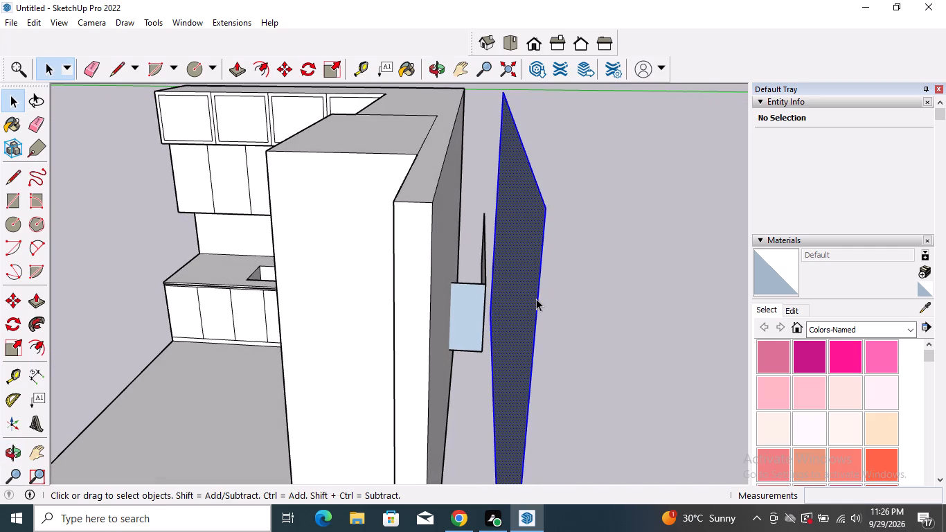
key("Delete")
Delete the two smaller stray faces behind the back wall, along with their leftover edges.
left_click(466, 316)
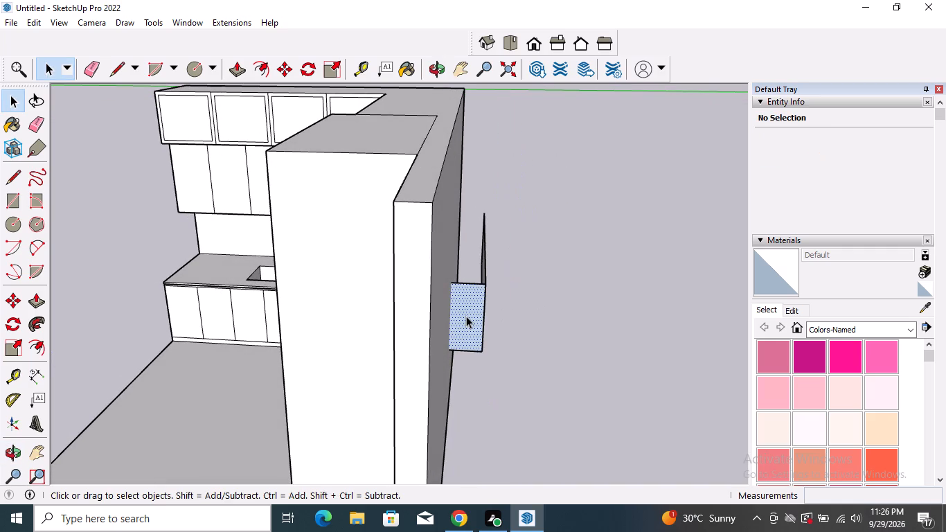
key("Delete")
left_click(481, 273)
key("Delete")
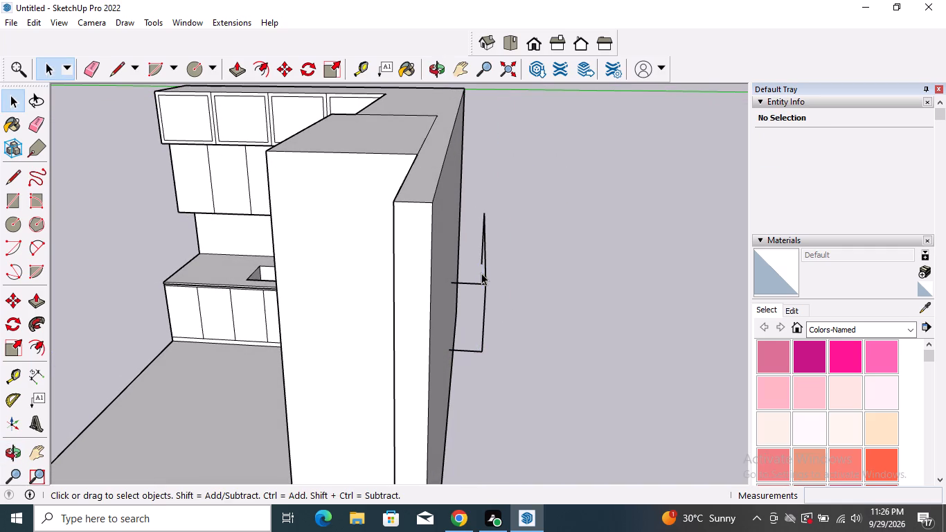
left_click_drag(505, 357, 478, 273)
key("Delete")
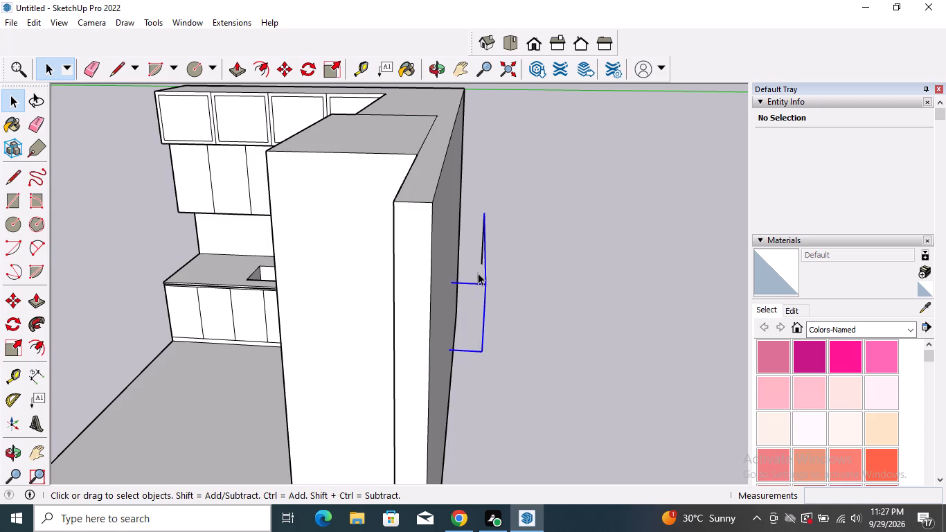
left_click_drag(508, 268, 473, 217)
key("Delete")
Draw a handle rectangle about 7/16" by 3/16" on the sink run's outermost base cabinet door, near the edge shared with the neighbouring door.
scroll(510, 239, "down", 5)
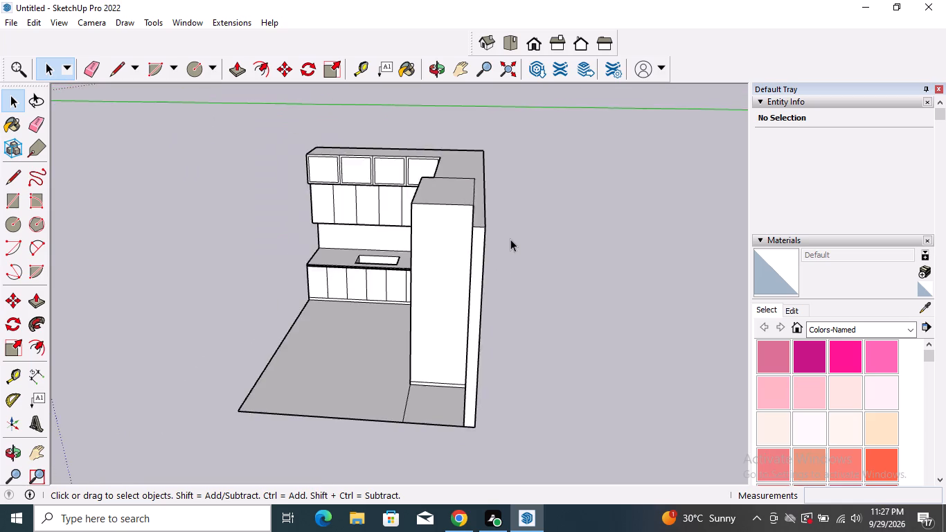
scroll(510, 239, "down", 3)
middle_click_drag(472, 281, 744, 263)
scroll(415, 224, "up", 8)
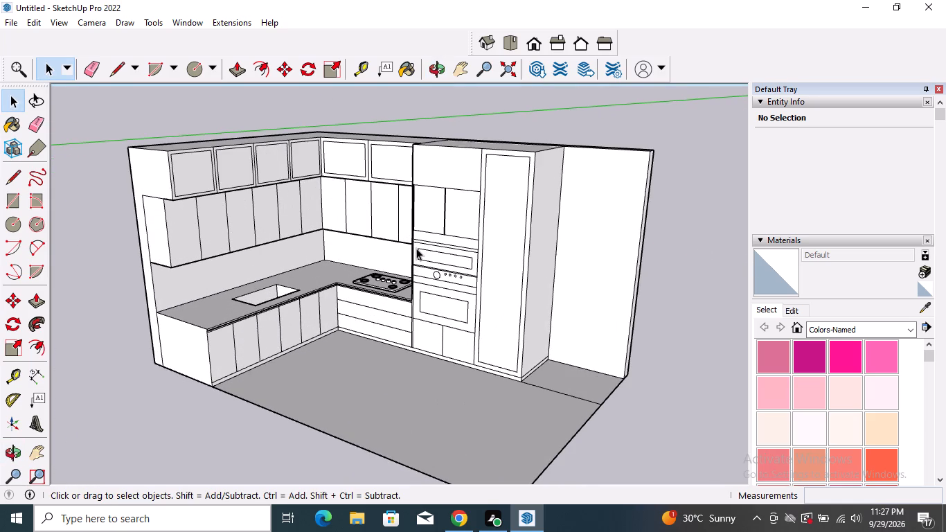
scroll(416, 248, "up", 1)
scroll(416, 249, "down", 4)
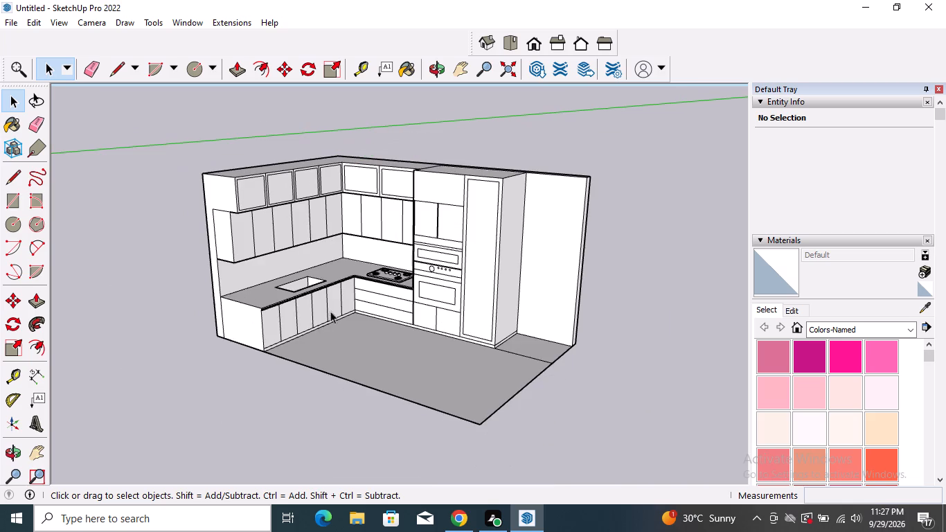
scroll(269, 335, "up", 7)
scroll(287, 317, "down", 2)
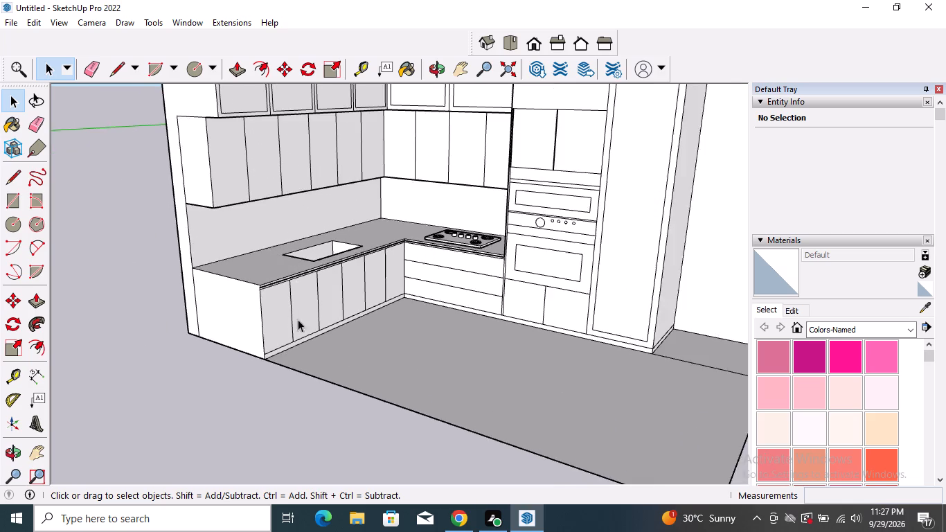
scroll(271, 328, "up", 12)
middle_click_drag(292, 316, 308, 319)
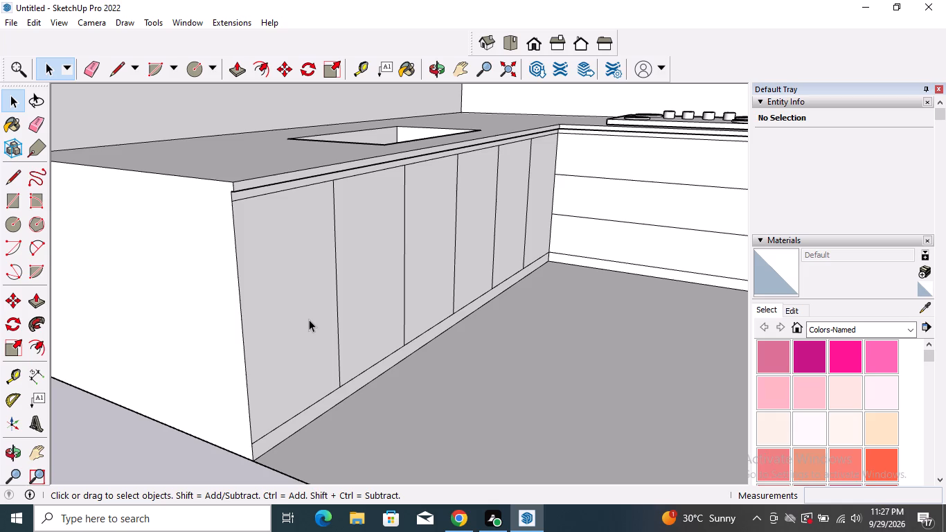
scroll(309, 320, "up", 3)
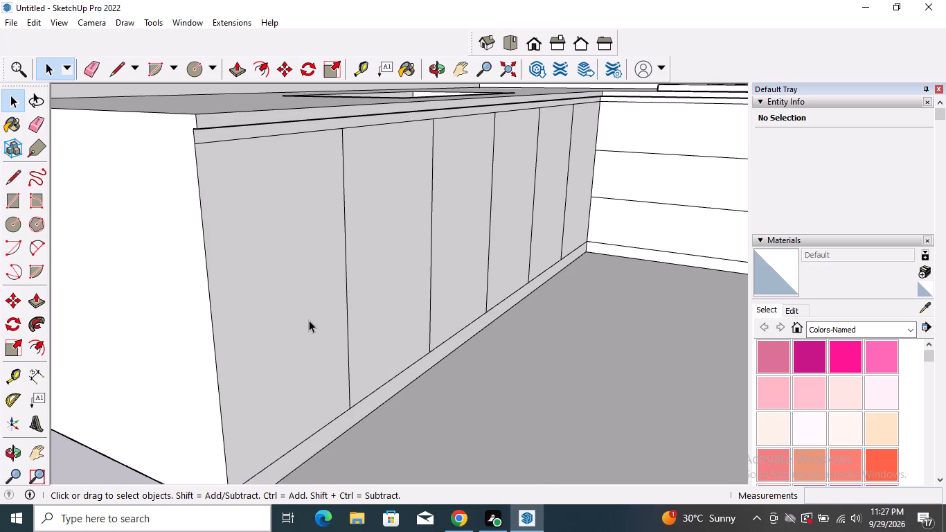
left_click(15, 202)
scroll(260, 283, "up", 1)
middle_click_drag(260, 283, 101, 300)
scroll(302, 269, "up", 6)
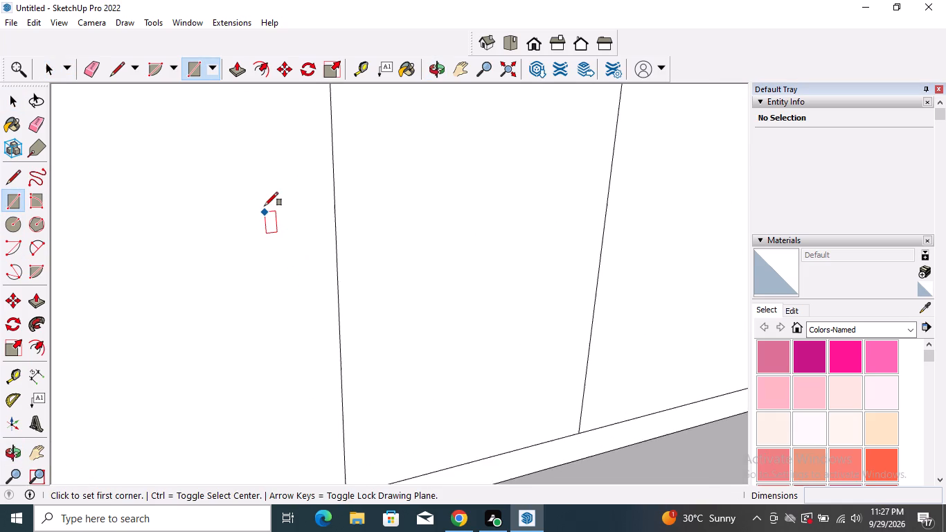
left_click(268, 202)
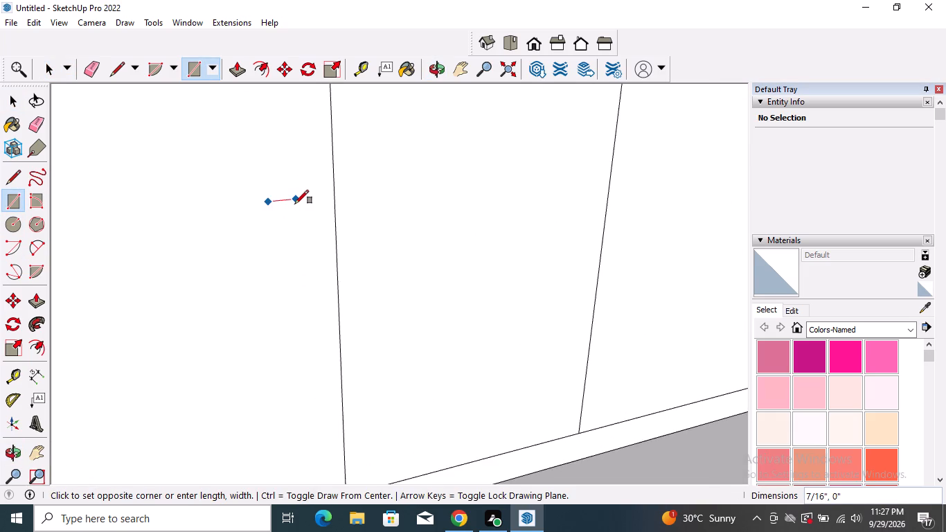
left_click(296, 203)
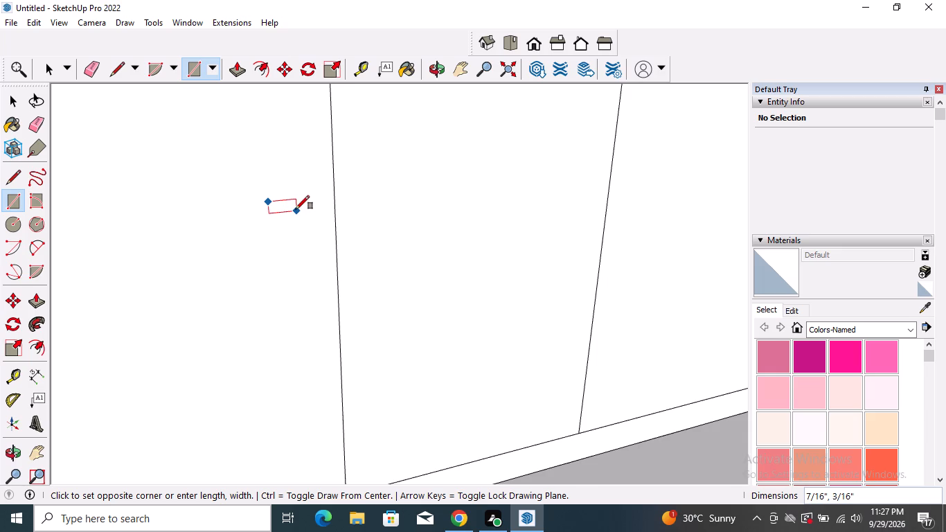
left_click(296, 209)
scroll(360, 197, "down", 4)
key("space")
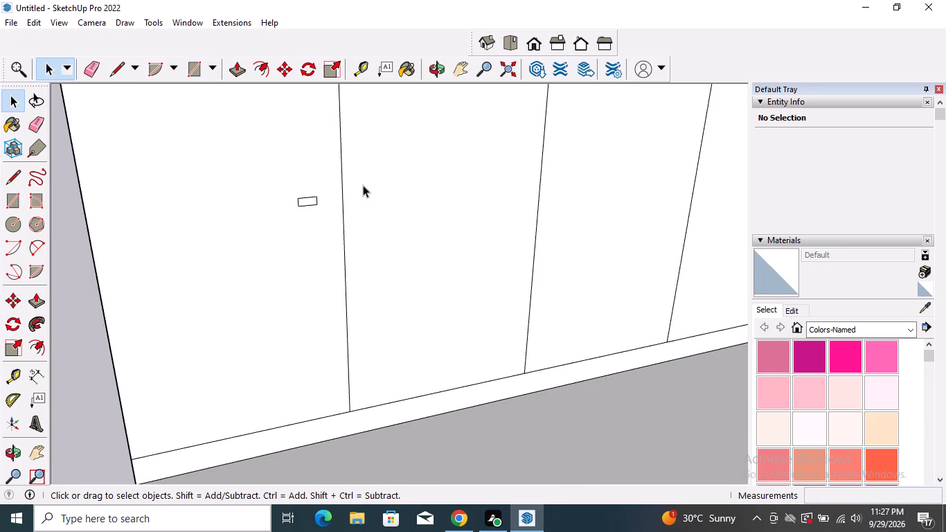
scroll(363, 185, "down", 8)
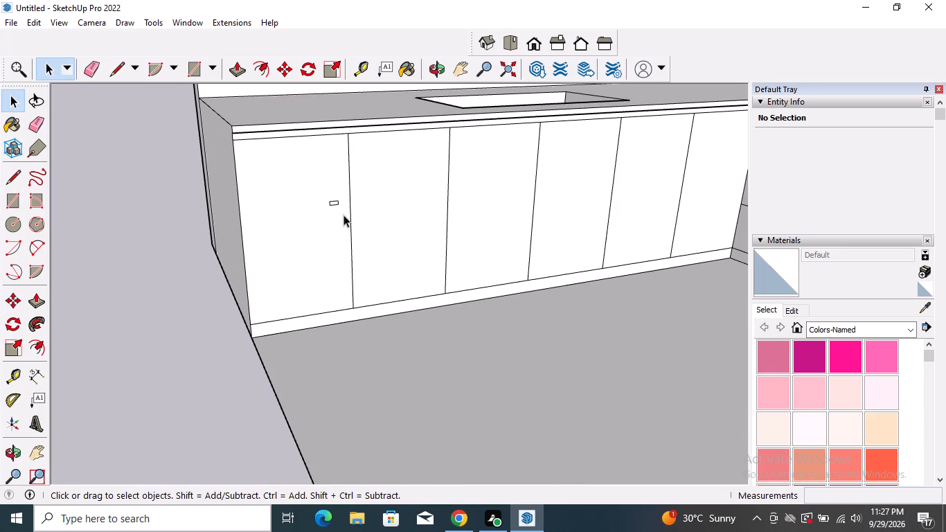
scroll(337, 203, "up", 16)
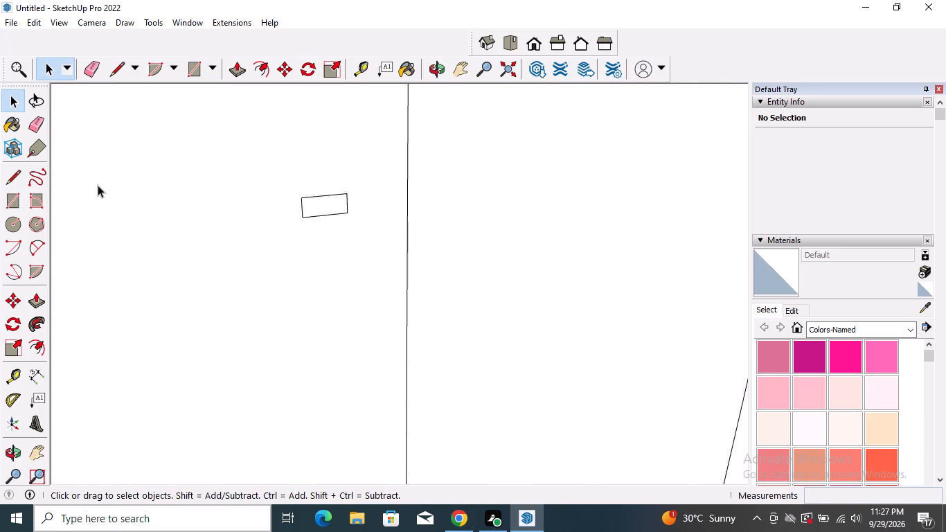
Split the handle rectangle in half with a vertical line and erase the half farther from the neighbouring door.
left_click(17, 179)
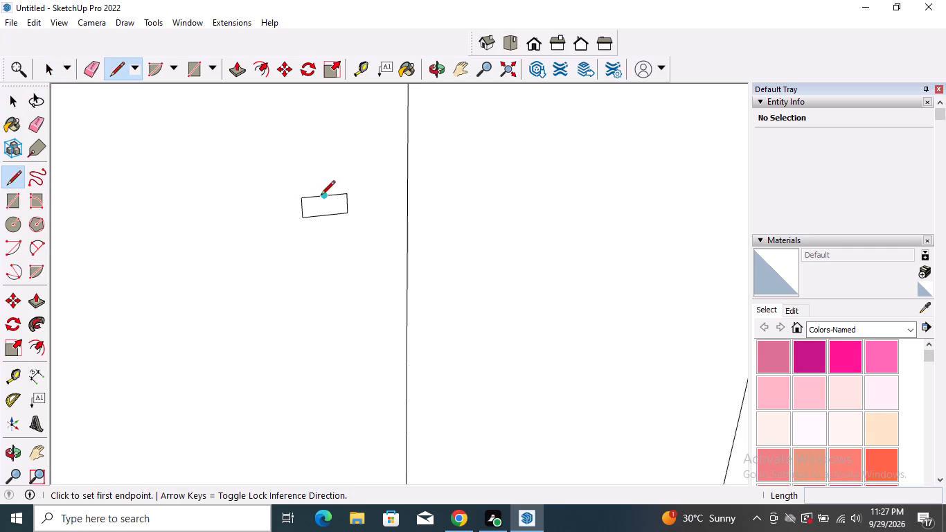
left_click(321, 195)
left_click(322, 213)
key("space")
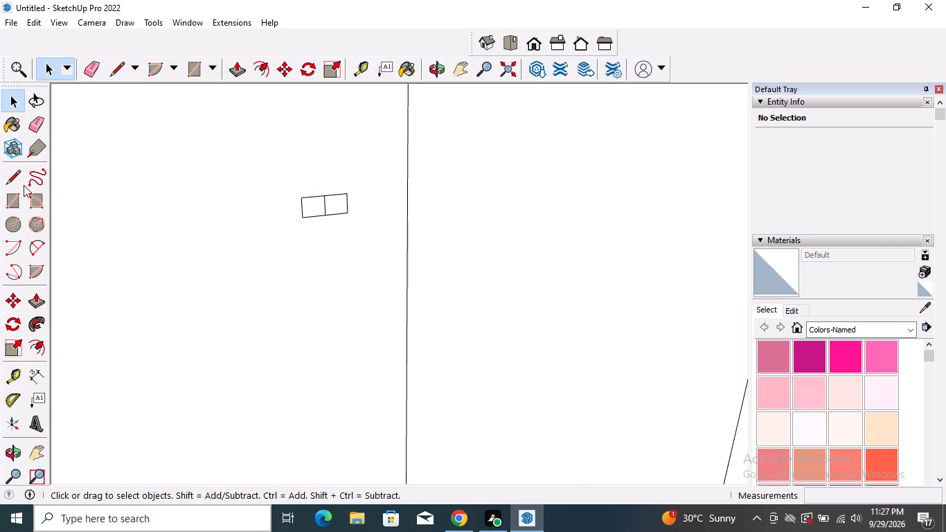
left_click(34, 132)
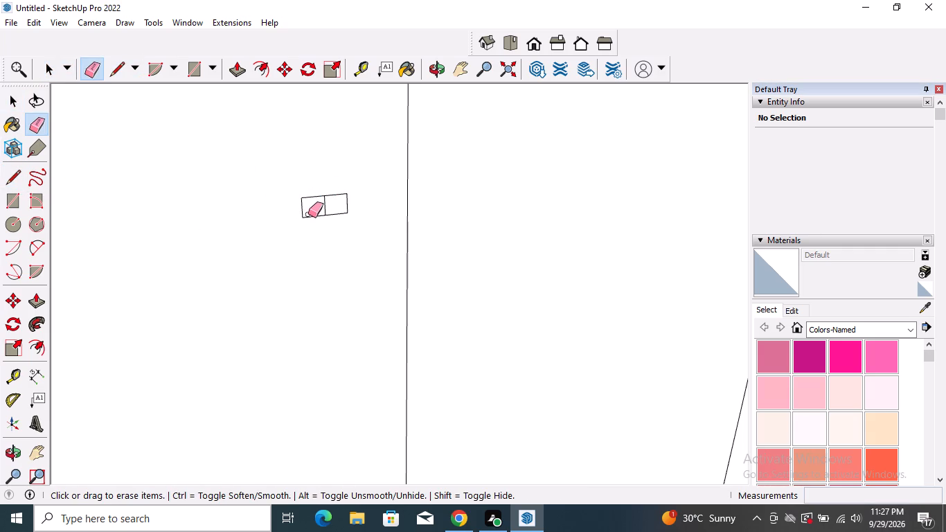
left_click(308, 216)
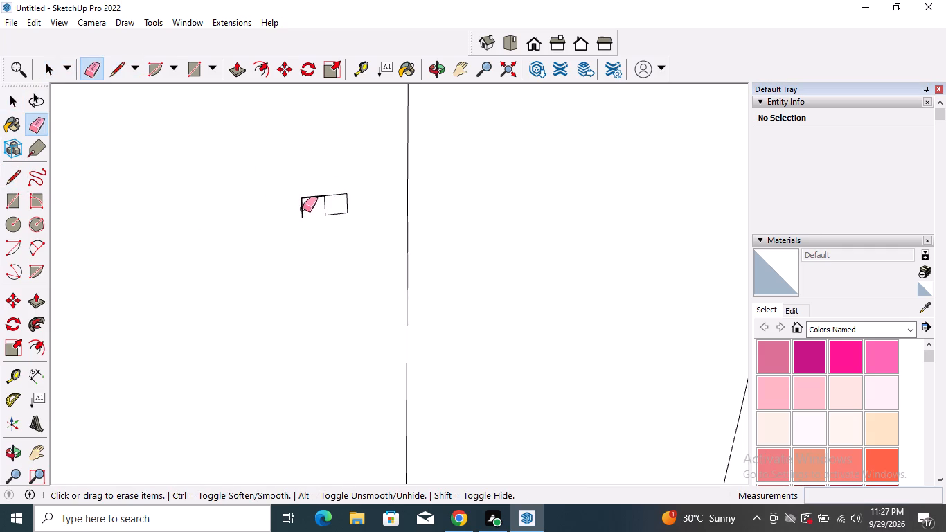
left_click(302, 208)
left_click(311, 196)
key("space")
Copy the small handle square about 1 3/4" straight down on the same door face.
scroll(297, 157, "down", 2)
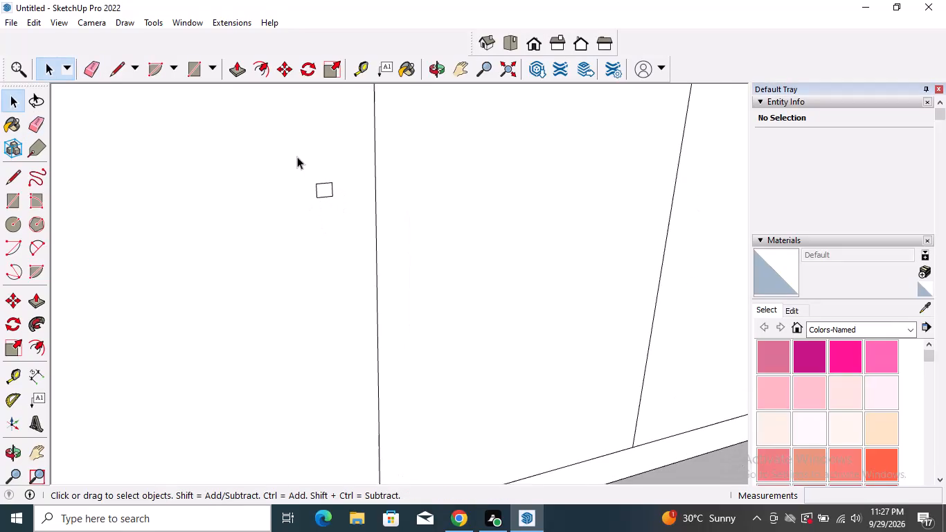
scroll(297, 157, "down", 4)
scroll(323, 181, "up", 7)
double_click(323, 183)
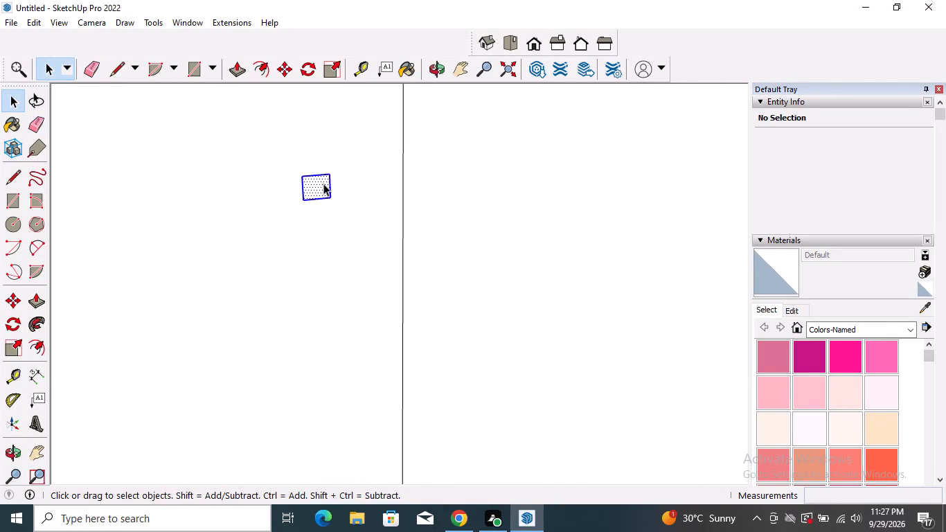
key("m")
left_click(332, 199)
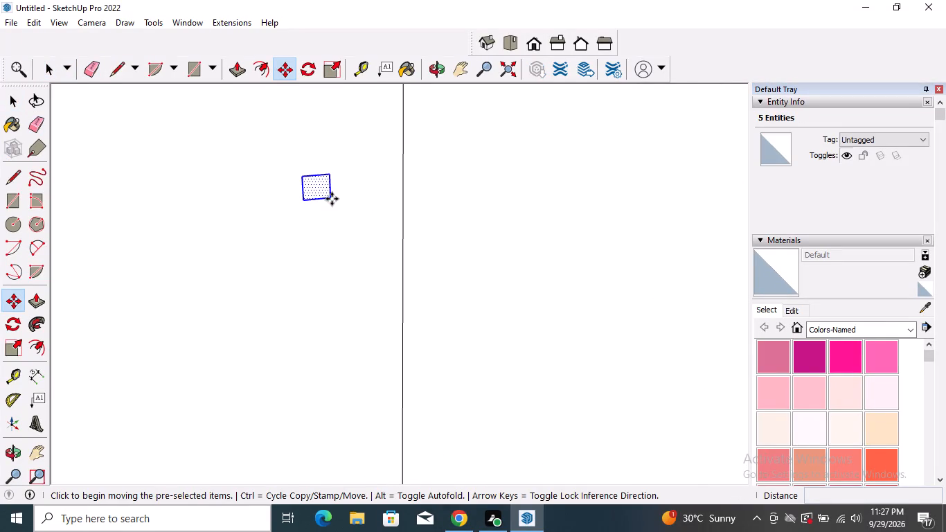
scroll(332, 199, "down", 8)
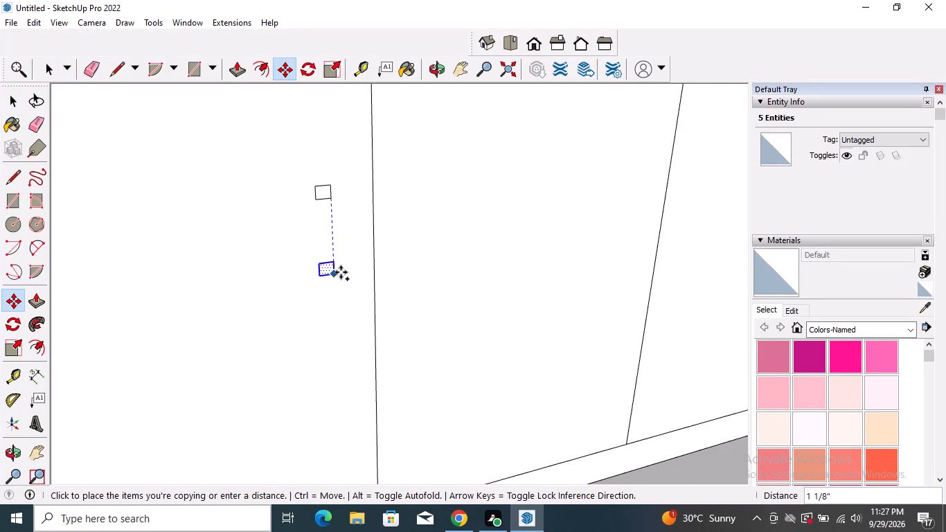
scroll(341, 274, "down", 8)
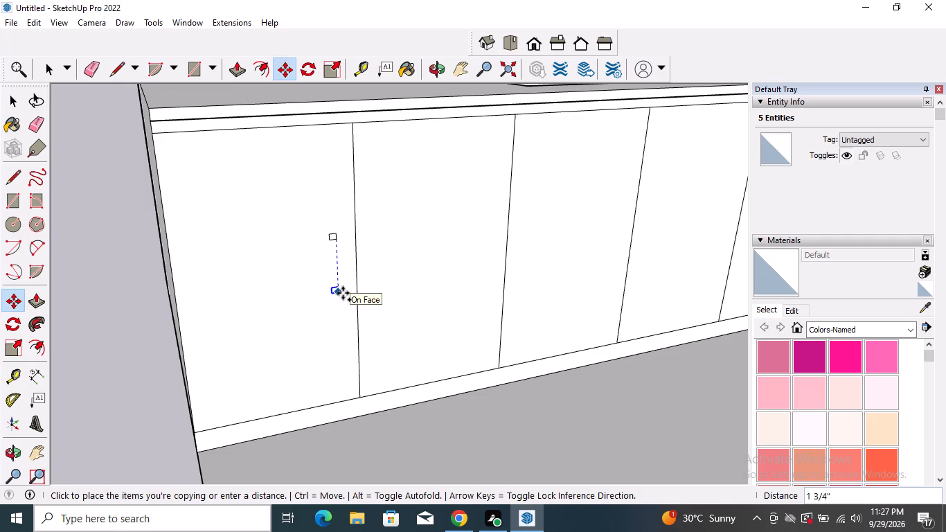
left_click(343, 293)
key("space")
scroll(330, 259, "up", 6)
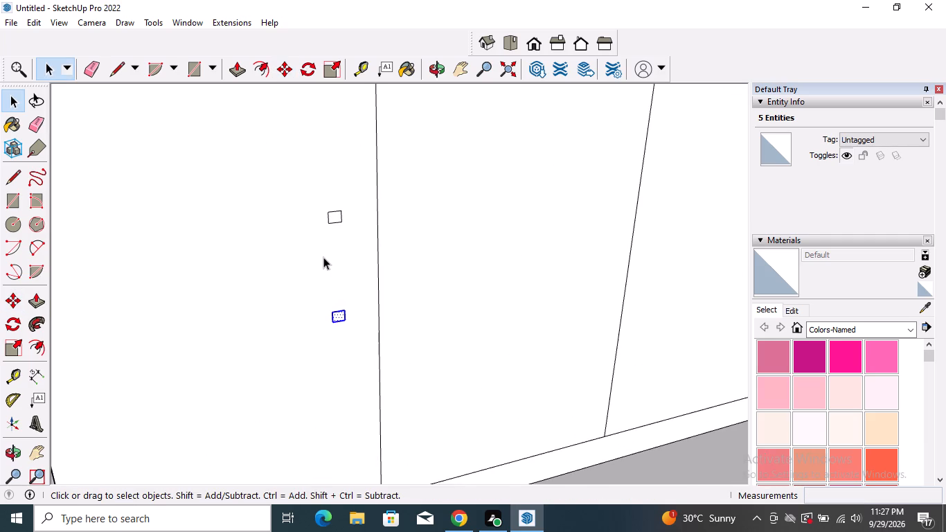
Extrude the lower handle square about 3/8" out from the door.
left_click(47, 302)
scroll(494, 346, "up", 2)
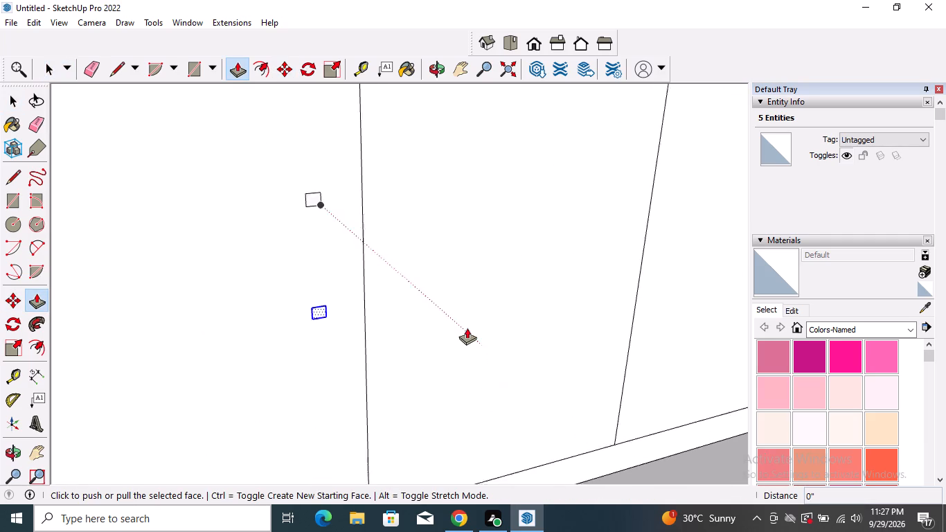
scroll(467, 328, "up", 2)
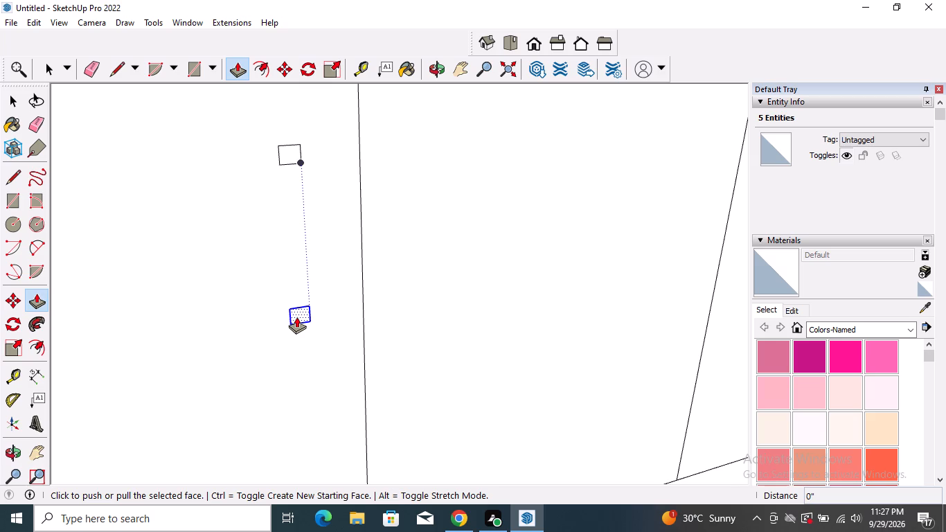
left_click(296, 317)
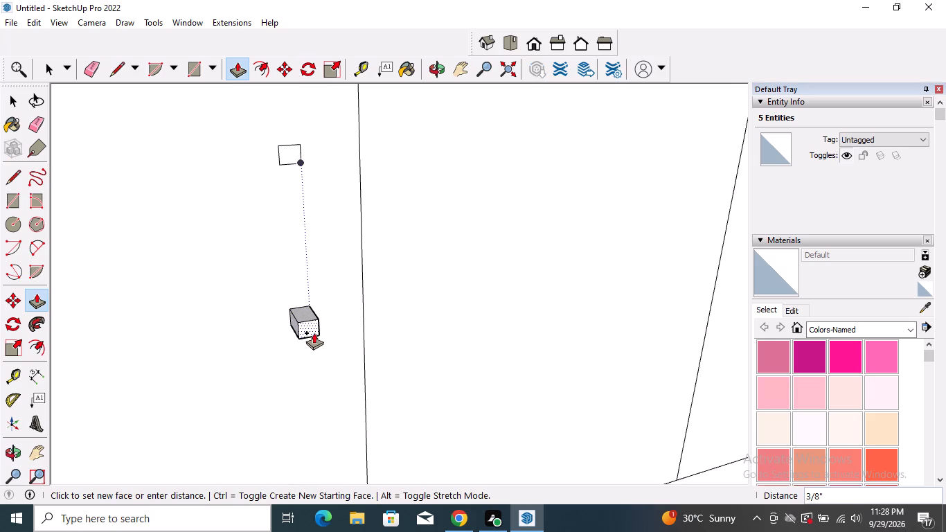
left_click(314, 332)
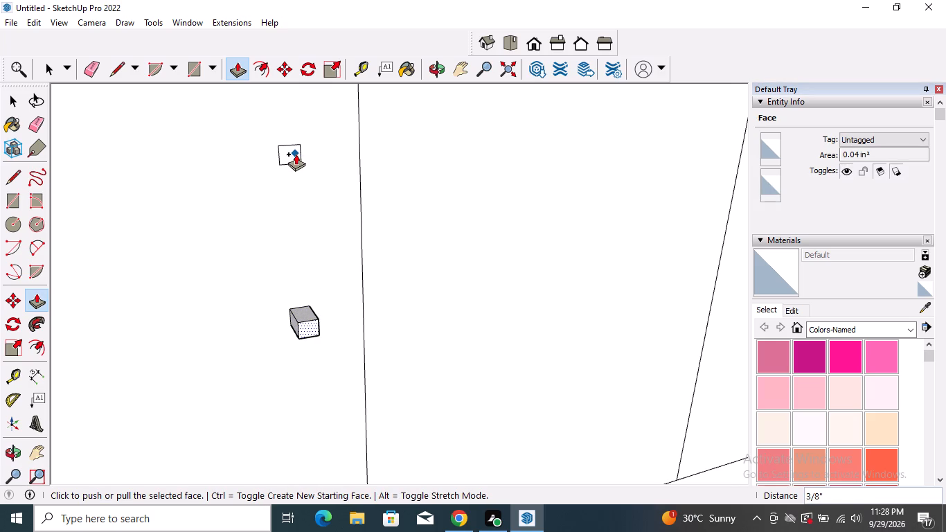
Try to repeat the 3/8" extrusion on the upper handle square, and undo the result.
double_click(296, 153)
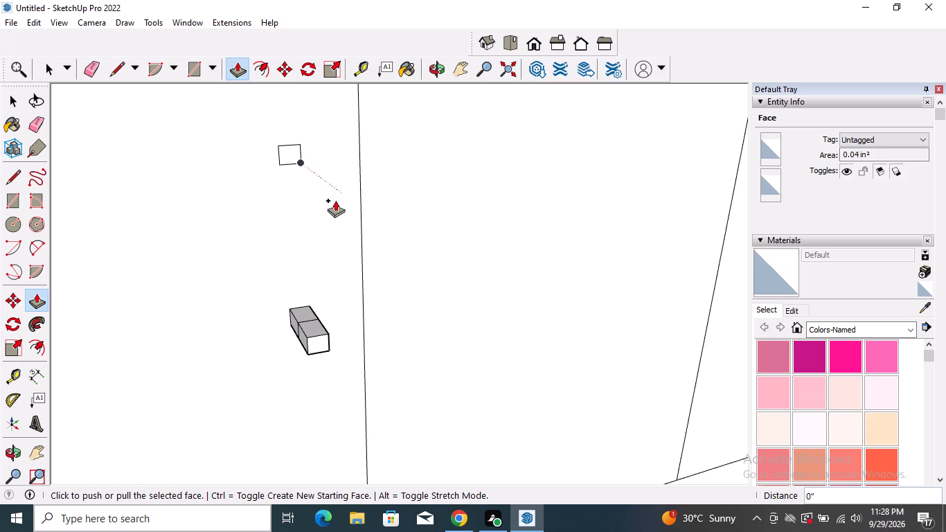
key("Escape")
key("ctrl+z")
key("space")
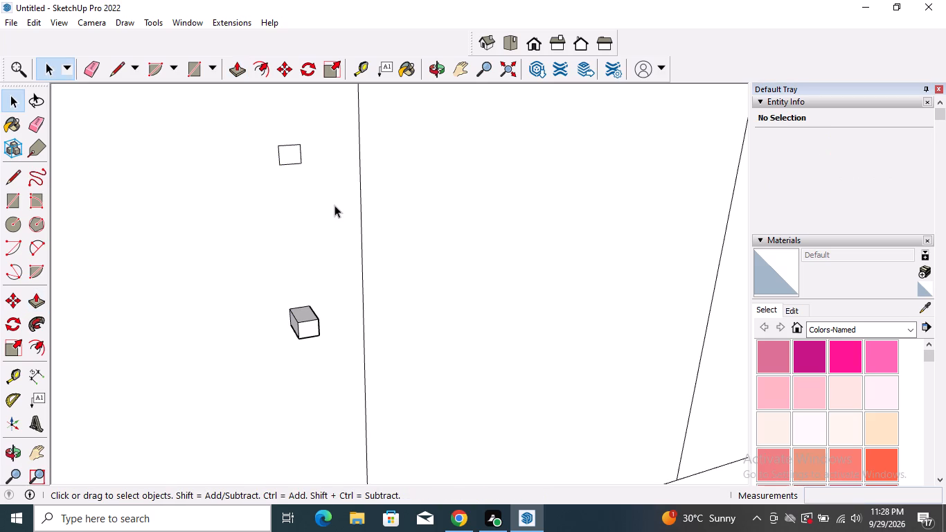
Extrude the upper handle square about 3/8" to match the depth of the lower block.
left_click(42, 301)
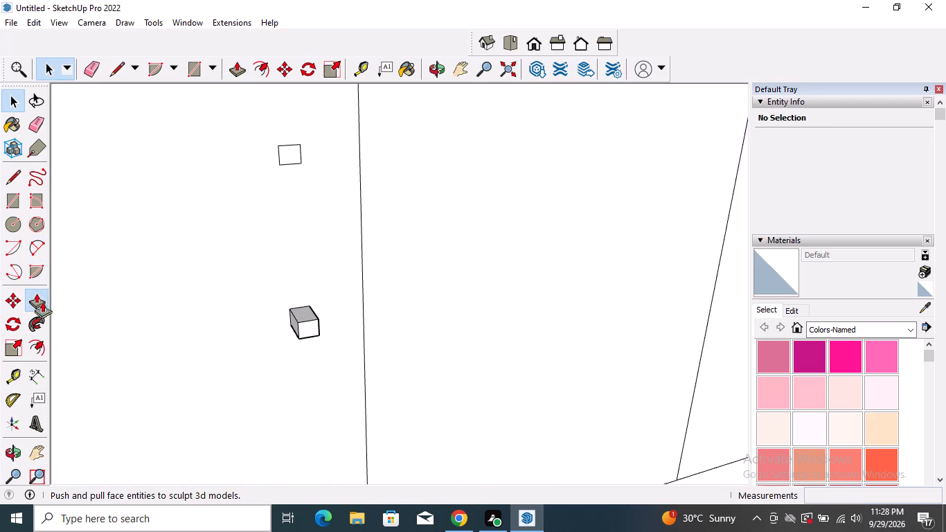
left_click(291, 153)
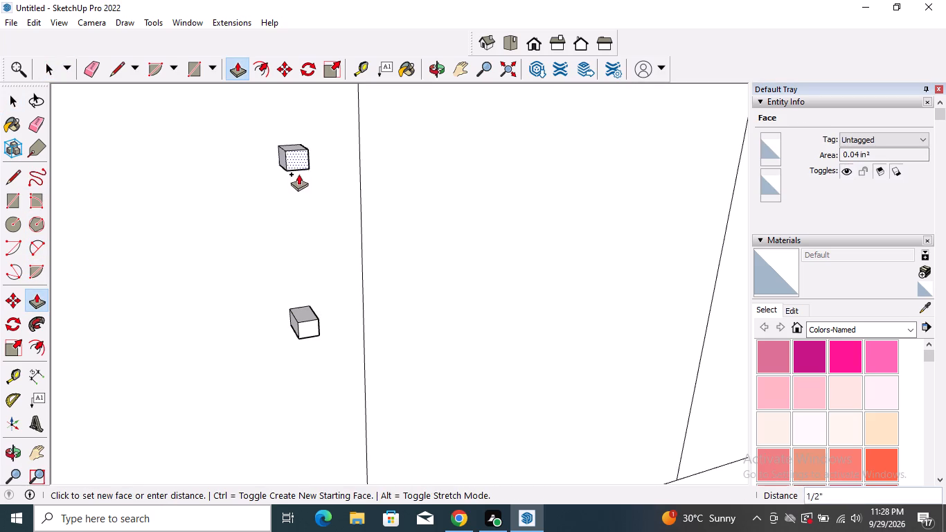
left_click(301, 322)
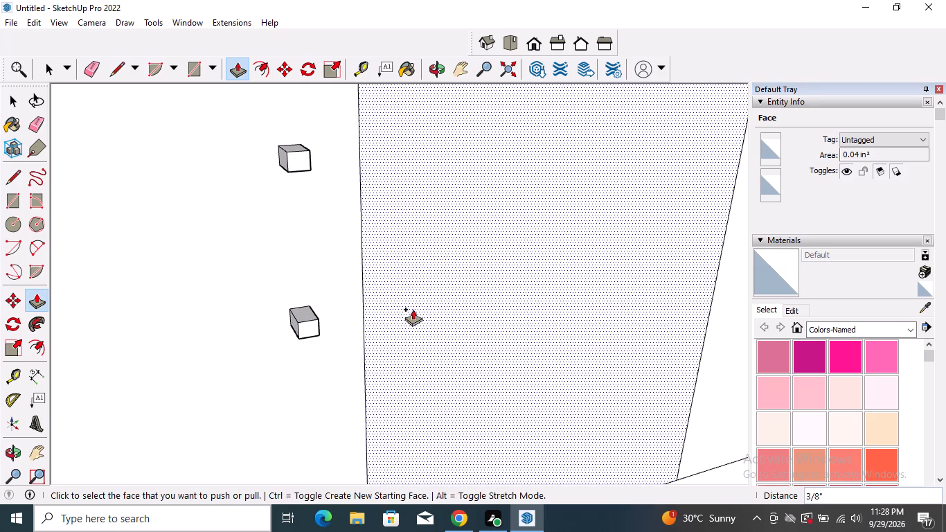
key("space")
Draw a vertical line about 1 9/16" long joining the facing edges of the two handle blocks on one side.
middle_click_drag(337, 303, 496, 142)
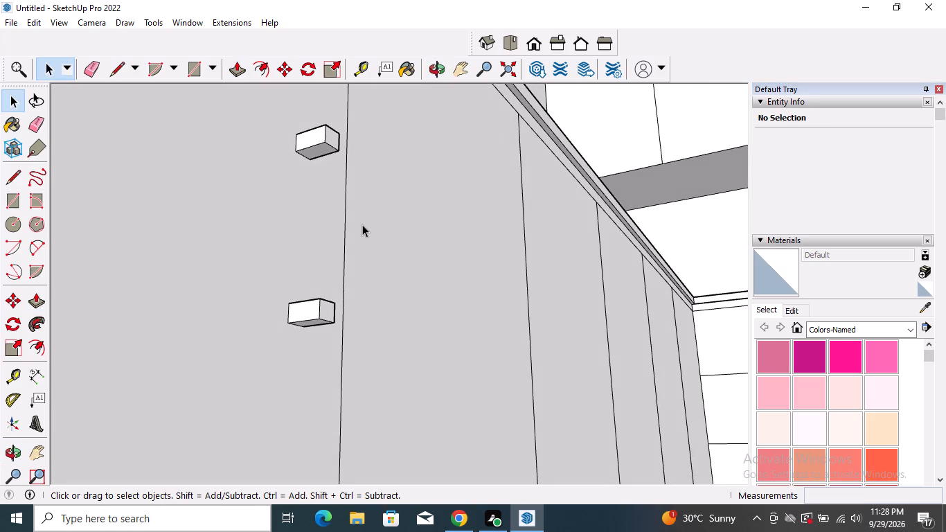
middle_click_drag(364, 228, 463, 288)
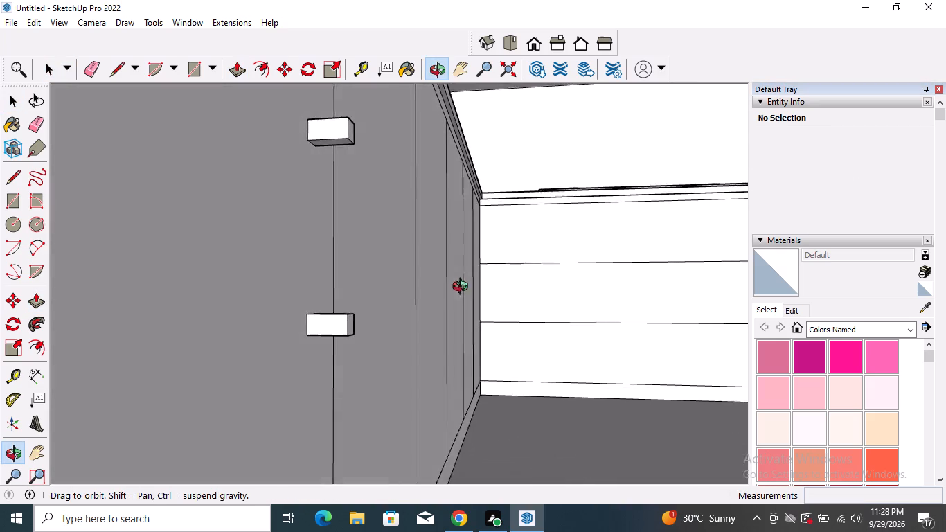
middle_click_drag(463, 288, 470, 294)
left_click(14, 176)
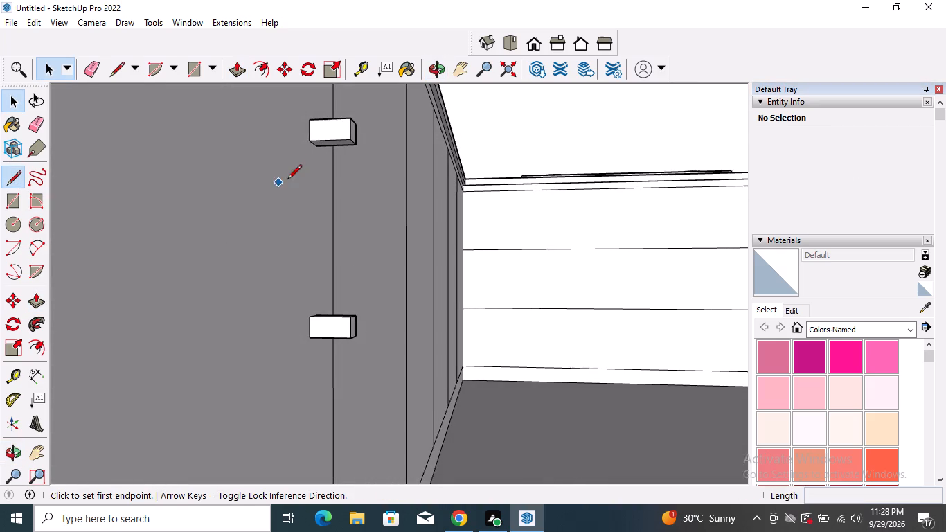
scroll(338, 143, "up", 5)
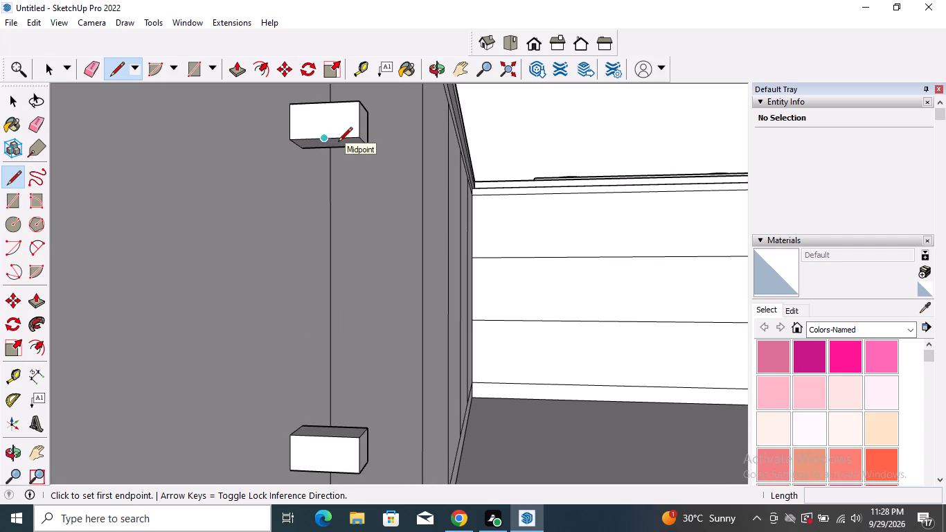
left_click(339, 142)
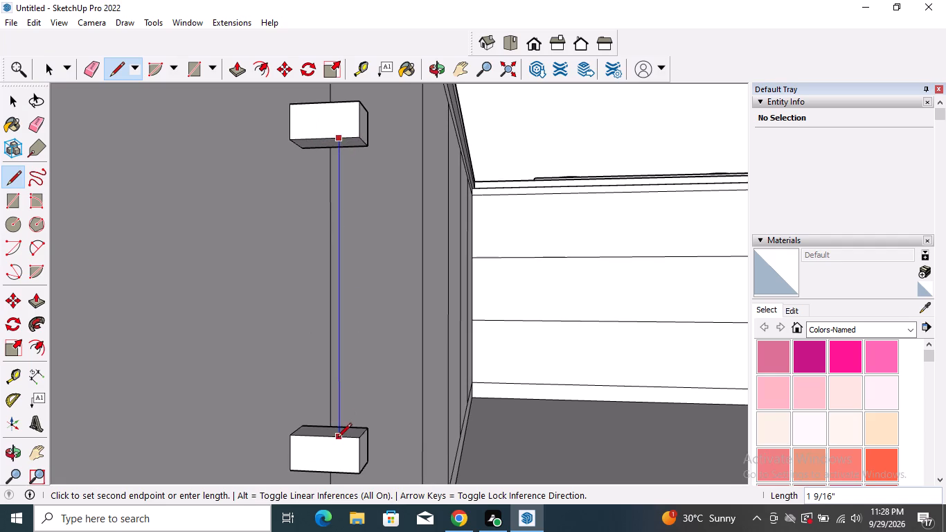
left_click(337, 439)
key("space")
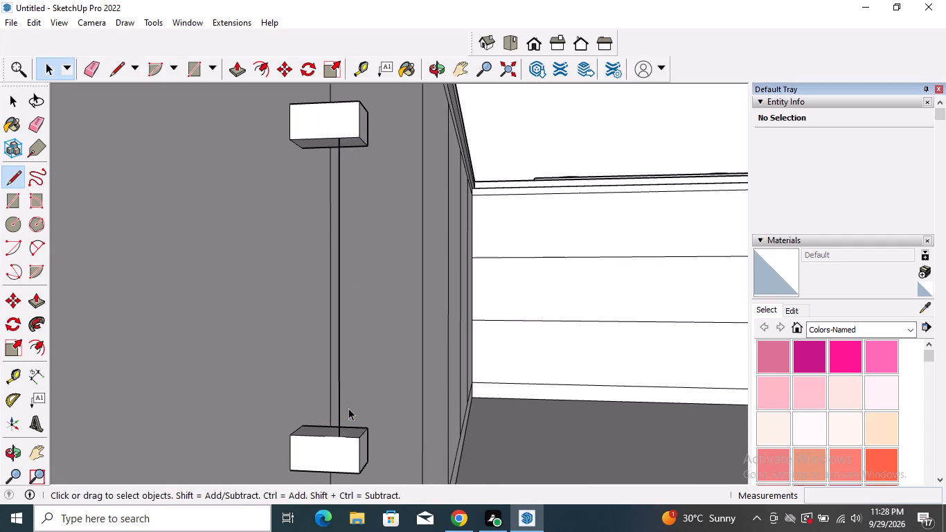
Draw a line about 1/4" long across the upper block's underside, starting from the vertical line's top end.
middle_click_drag(377, 349, 190, 335)
scroll(377, 349, "up", 1)
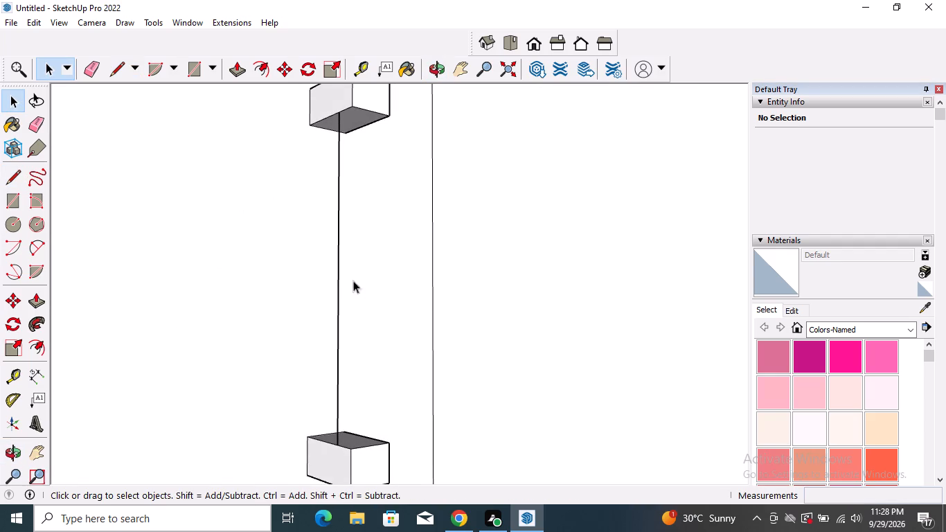
middle_click_drag(399, 314, 161, 304)
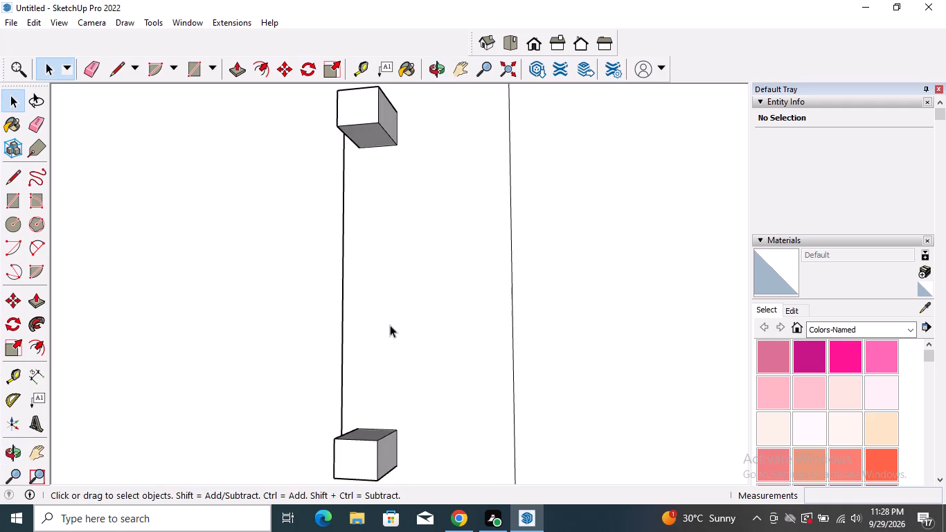
middle_click_drag(390, 325, 188, 280)
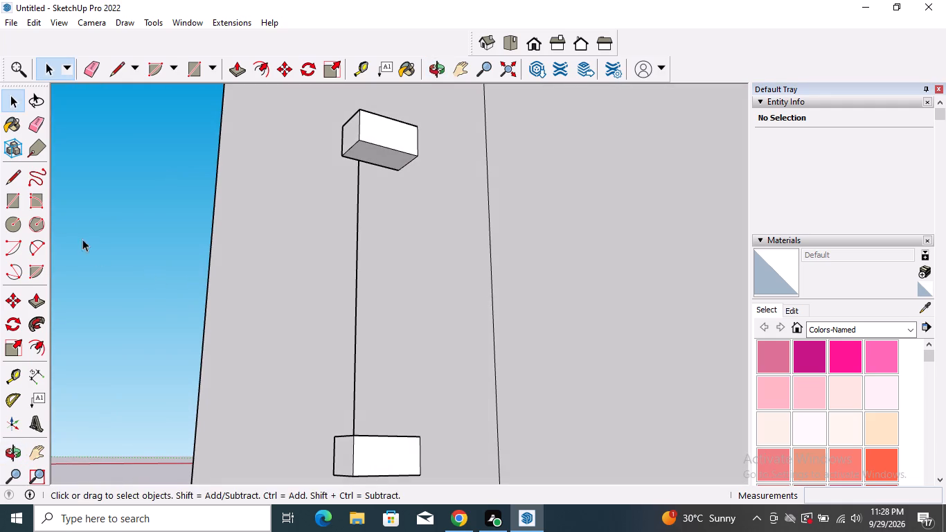
left_click(10, 175)
scroll(362, 171, "up", 4)
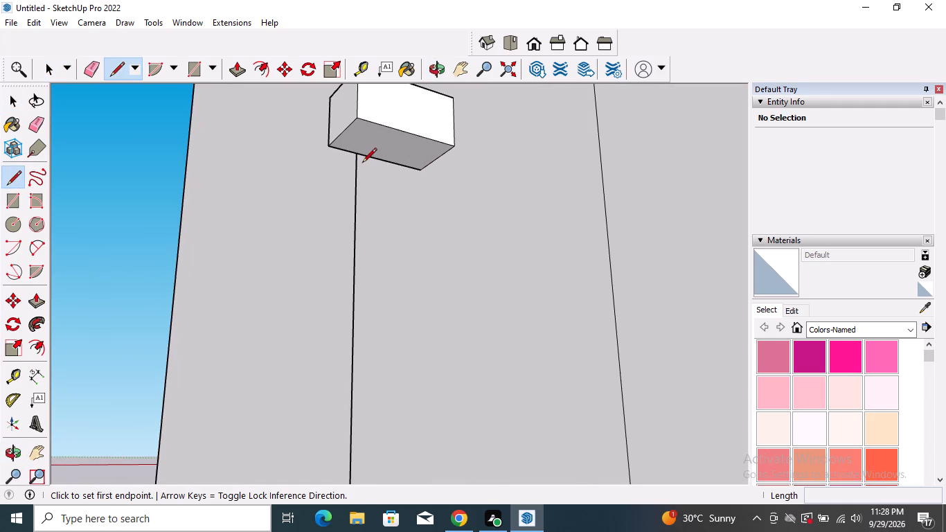
left_click(356, 157)
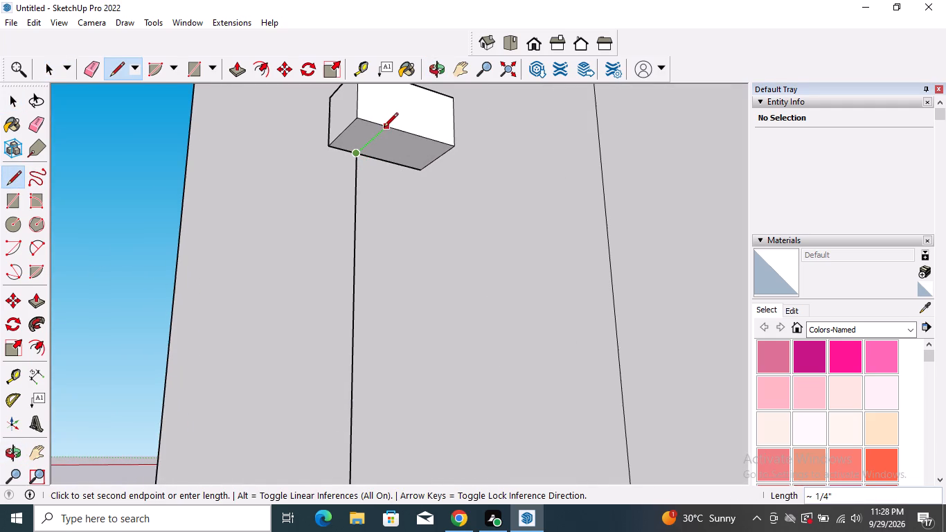
left_click(384, 128)
Draw a second vertical line down to the lower block and a closing line across its top, forming the handle bar's face.
scroll(393, 159, "down", 7)
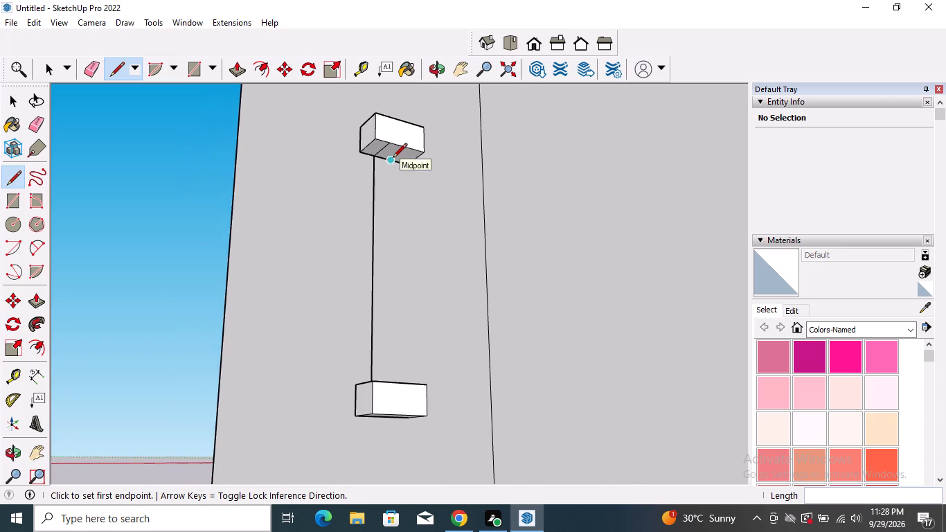
middle_click(400, 236)
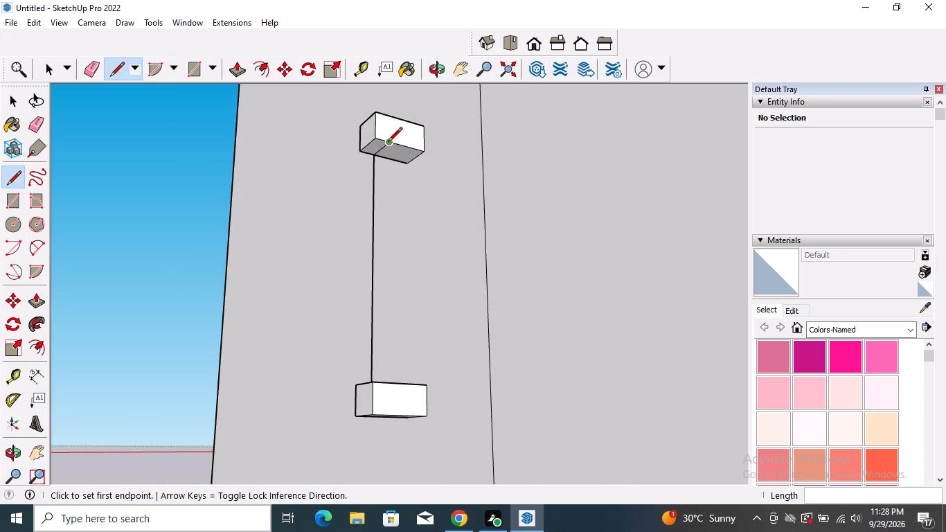
left_click(389, 143)
middle_click_drag(397, 312, 404, 362)
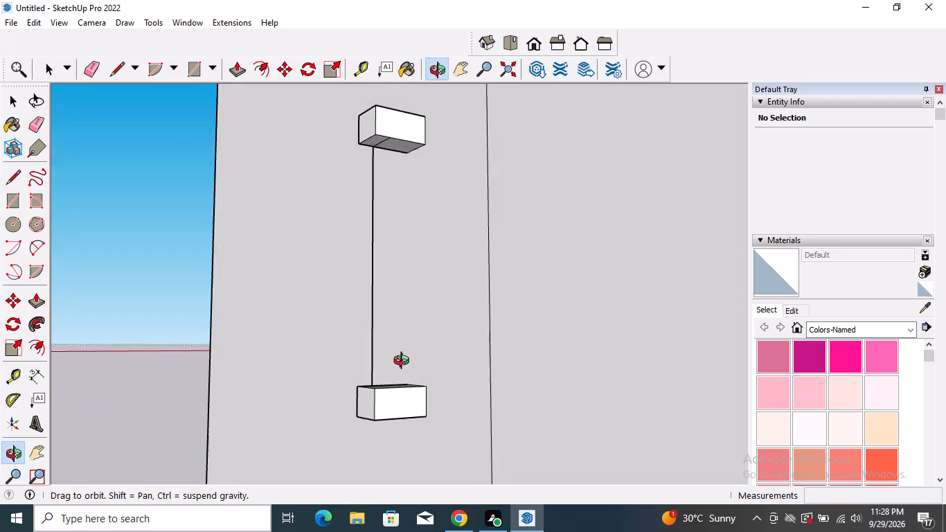
middle_click_drag(404, 362, 411, 477)
left_click(386, 387)
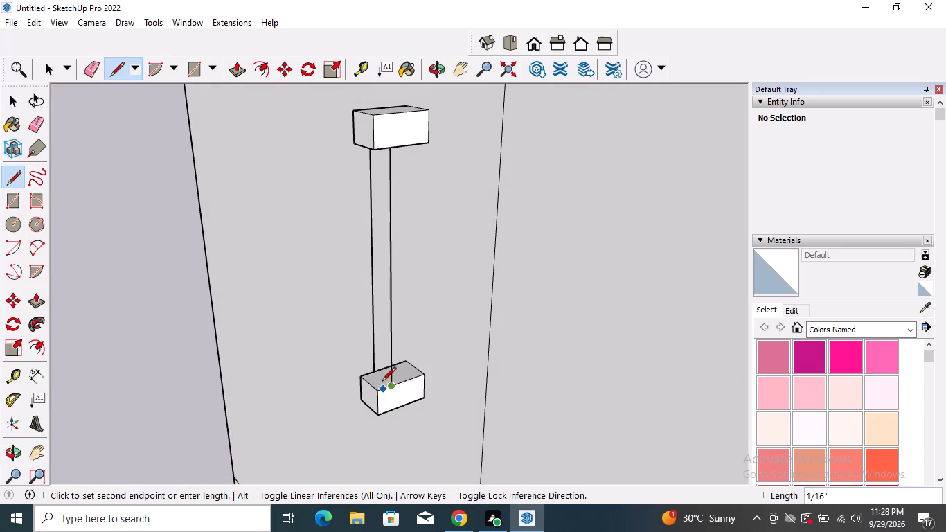
left_click(373, 375)
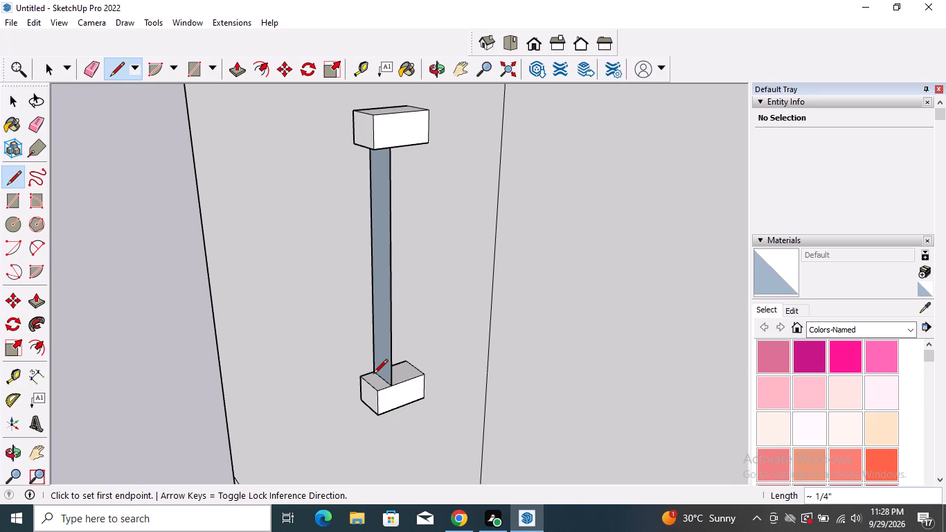
Extrude the handle bar's face about 1/8" until it is flush with the outer ends of the two blocks.
key("space")
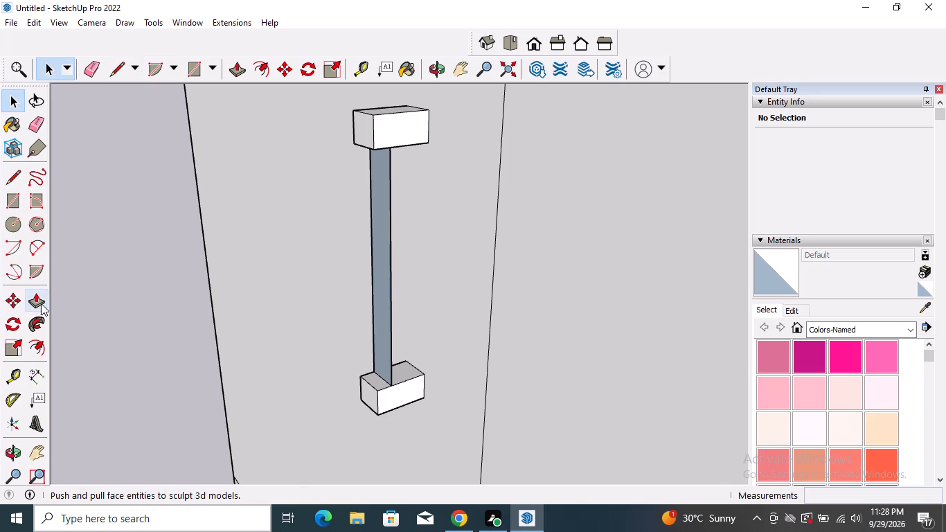
left_click(35, 302)
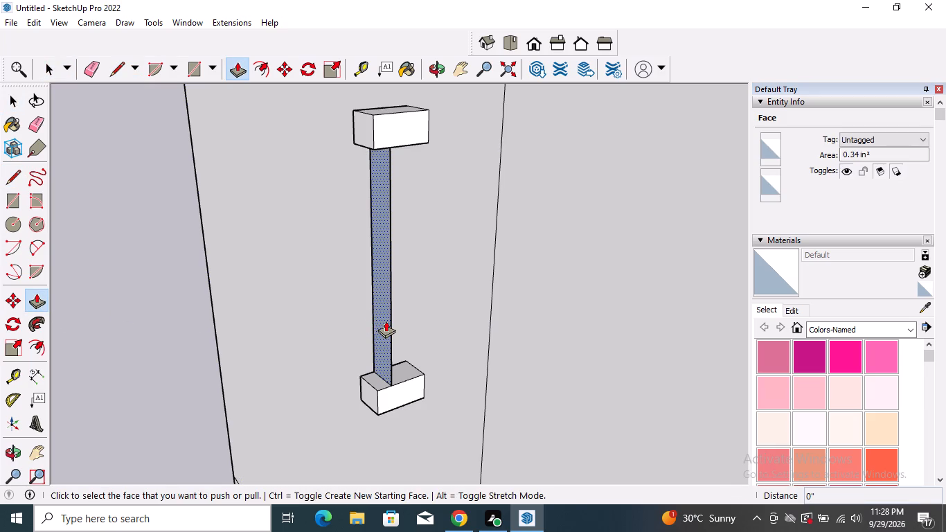
left_click(386, 321)
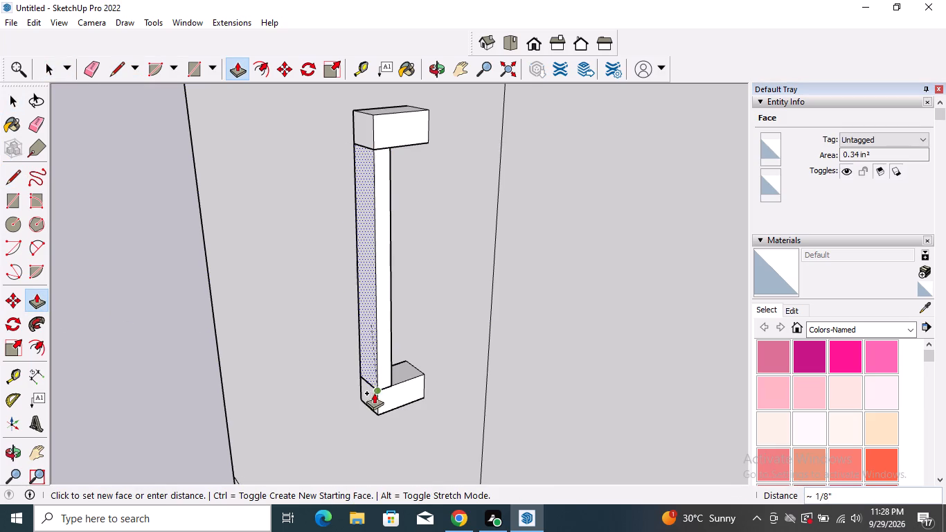
left_click(380, 411)
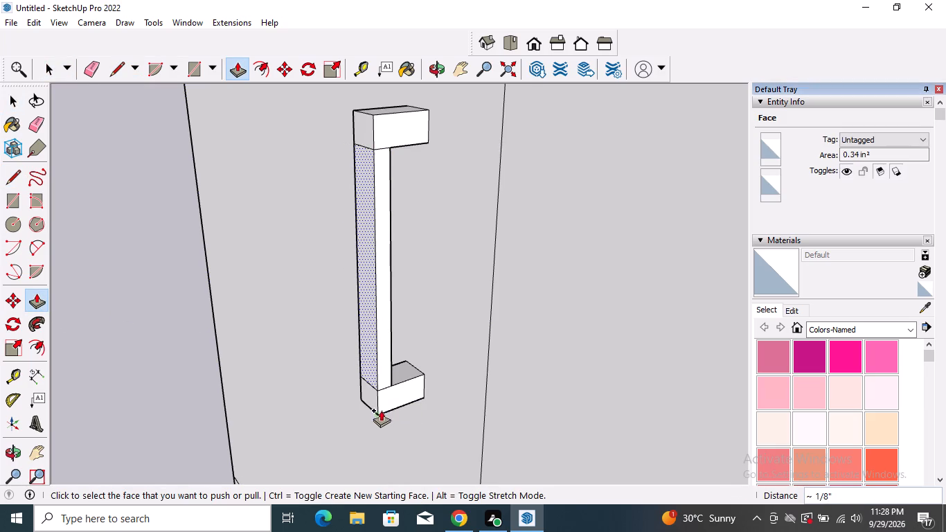
Erase the seam lines where the bar meets the upper and lower blocks on the handle's front and both sides.
key("space")
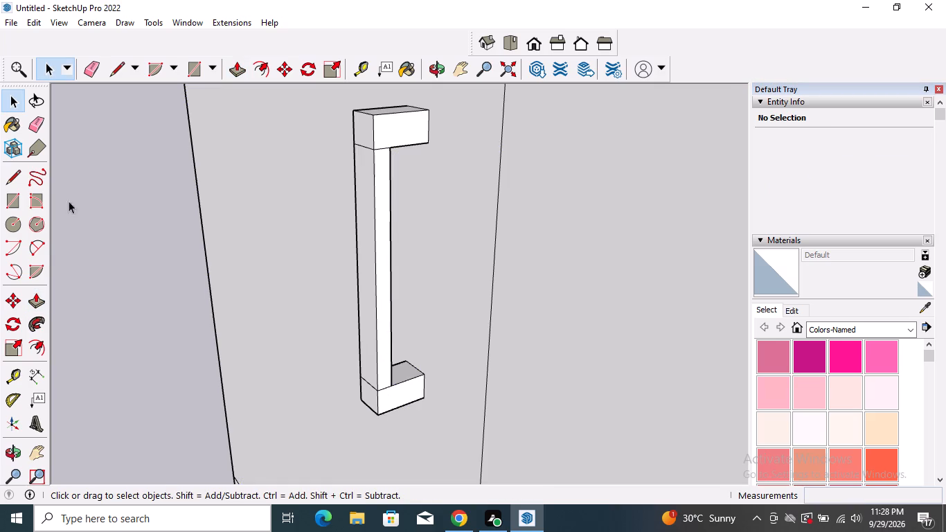
left_click(42, 125)
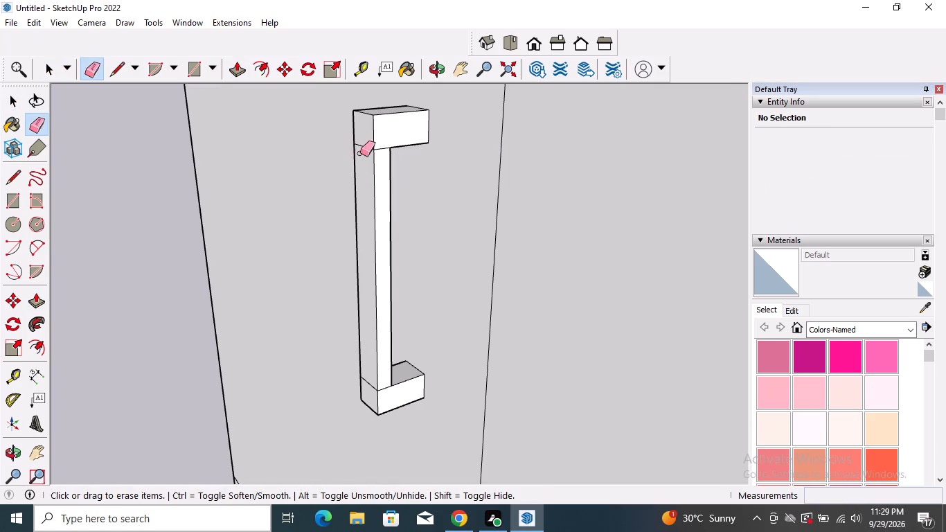
left_click(364, 147)
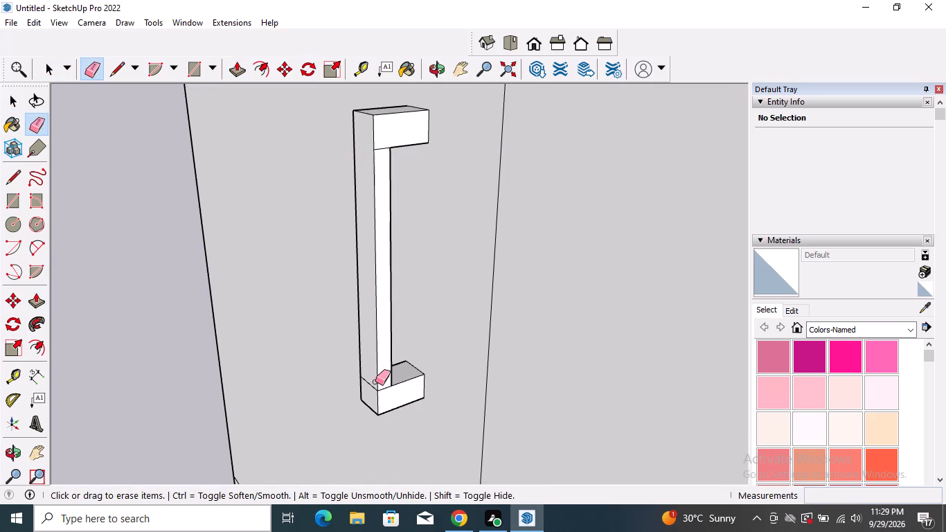
left_click(374, 388)
left_click(386, 388)
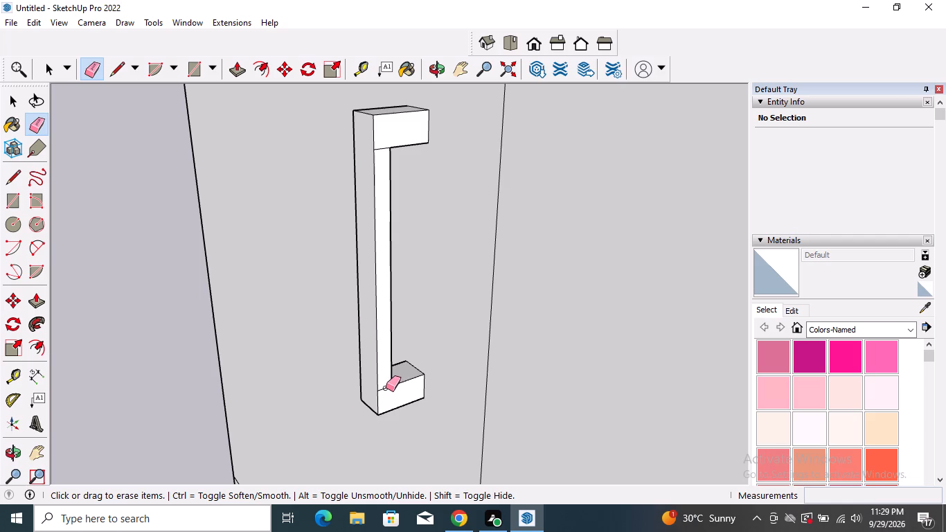
left_click(382, 147)
middle_click_drag(341, 259, 740, 294)
middle_click_drag(302, 314, 540, 278)
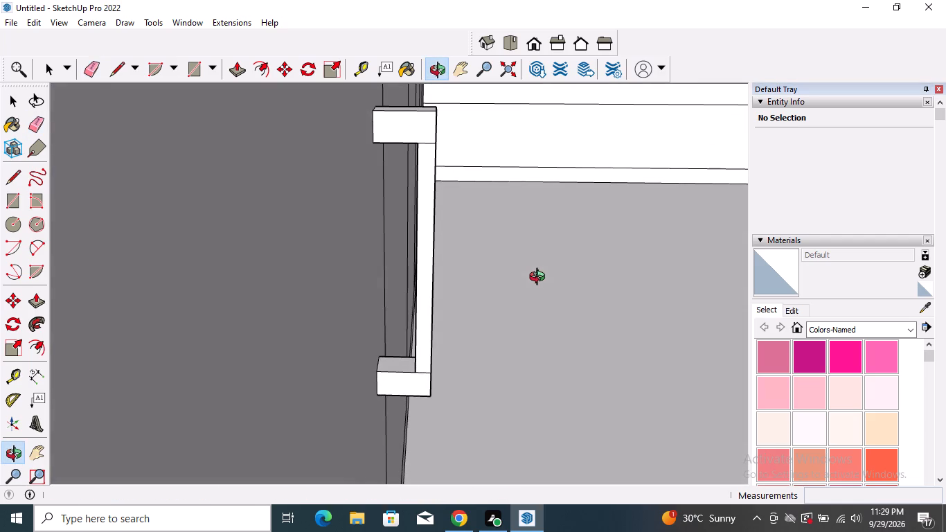
scroll(432, 137, "up", 1)
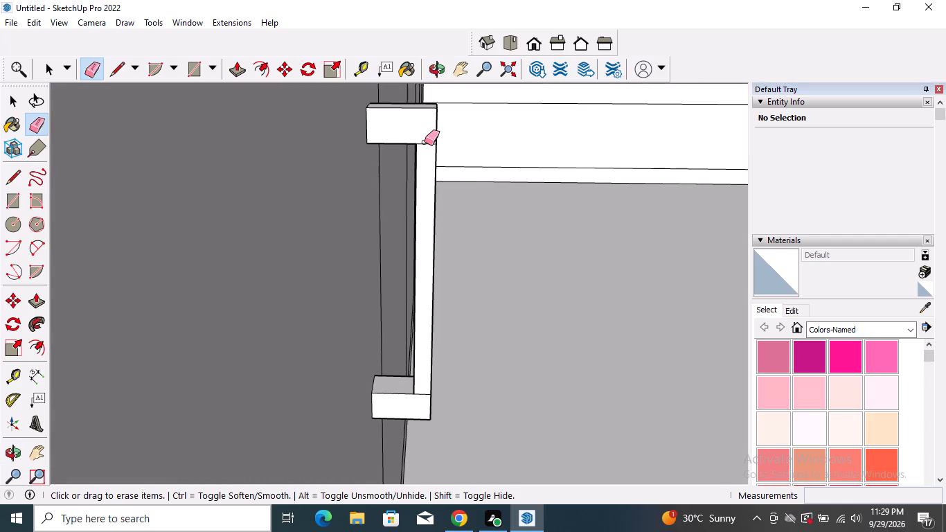
left_click(425, 144)
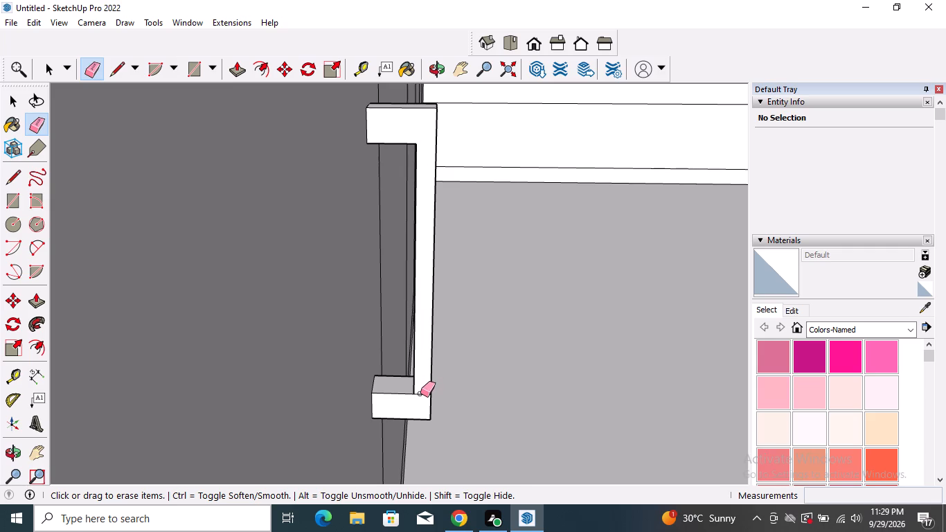
left_click(420, 393)
key("space")
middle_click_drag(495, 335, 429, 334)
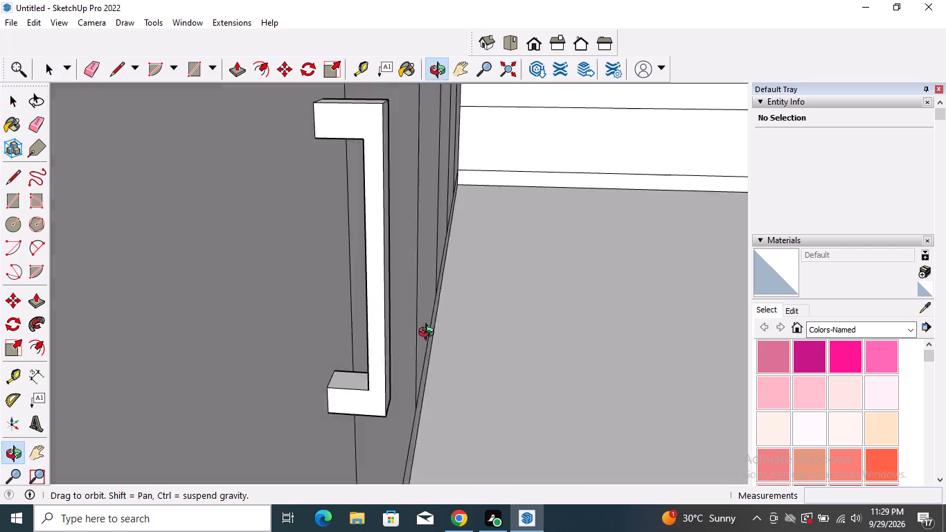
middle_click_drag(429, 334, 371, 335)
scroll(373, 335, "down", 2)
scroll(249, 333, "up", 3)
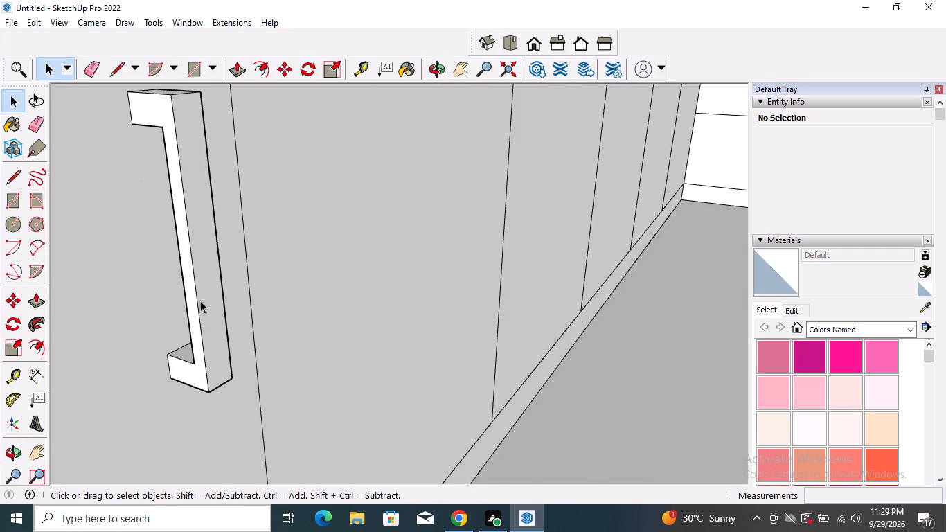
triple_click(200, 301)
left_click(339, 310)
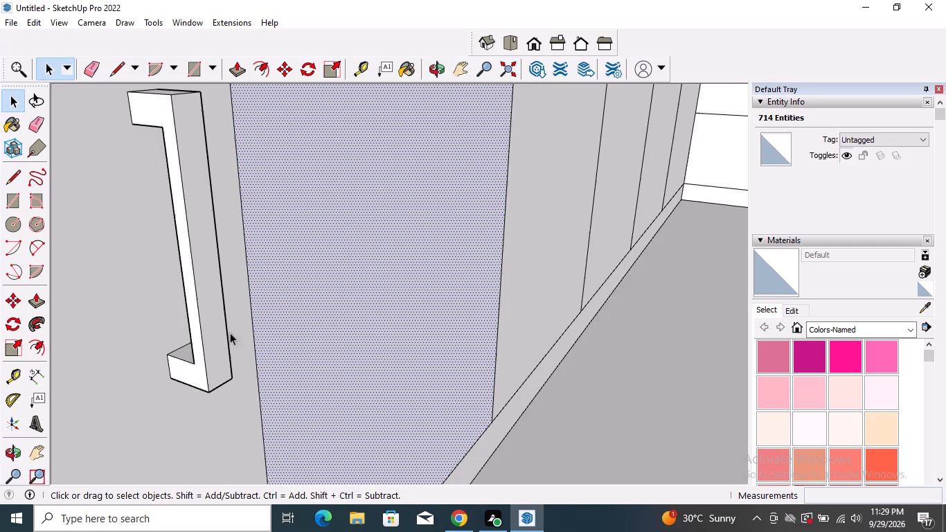
Select all the faces and edges of the door handle, including its inner faces and ends, and make them a group.
left_click(208, 330)
double_click(208, 330)
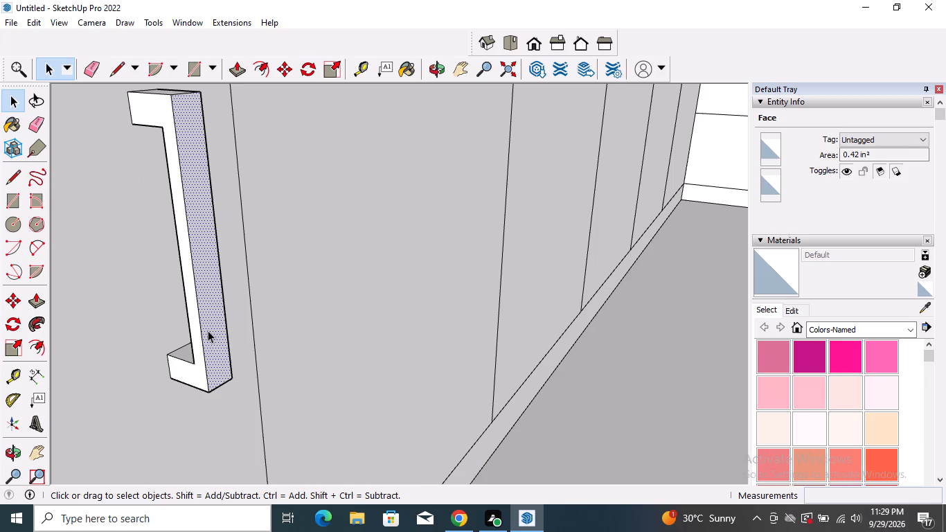
double_click(197, 335, "ctrl")
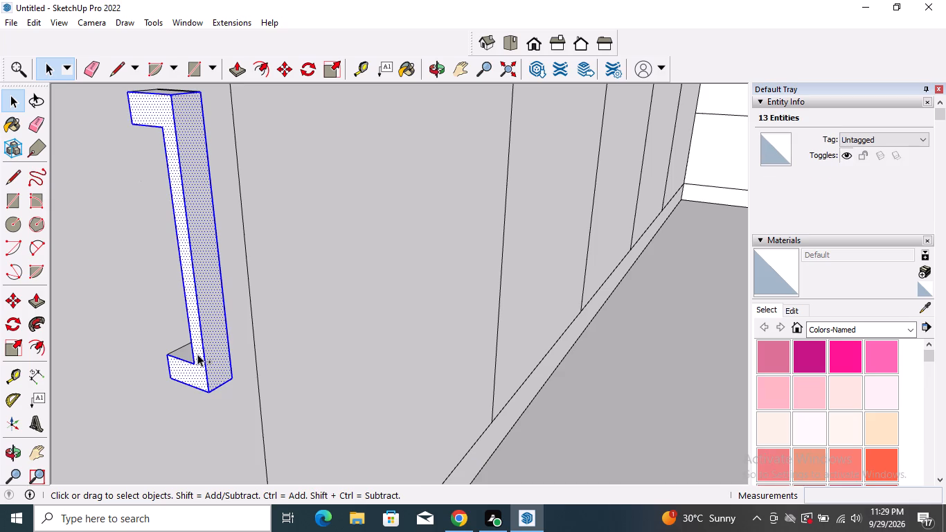
middle_click_drag(264, 342, 205, 346)
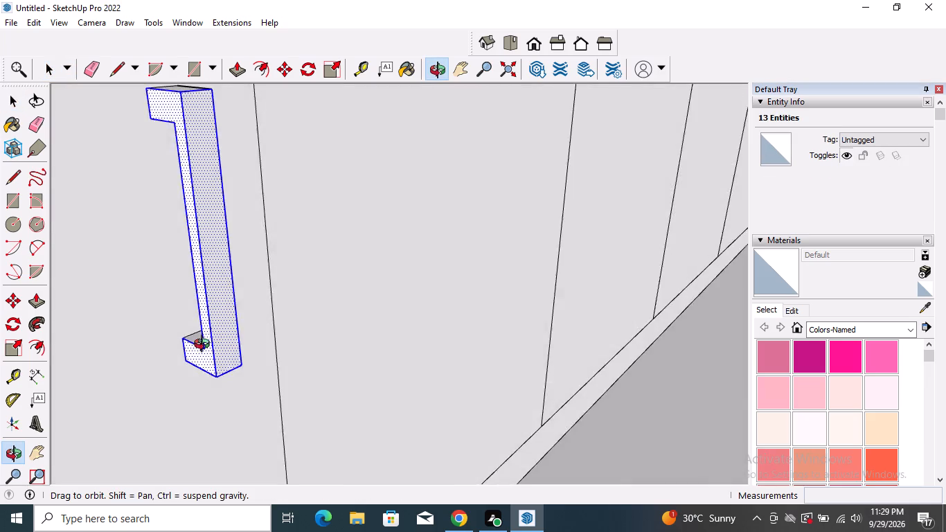
middle_click_drag(205, 346, 139, 342)
middle_click_drag(468, 363, 183, 338)
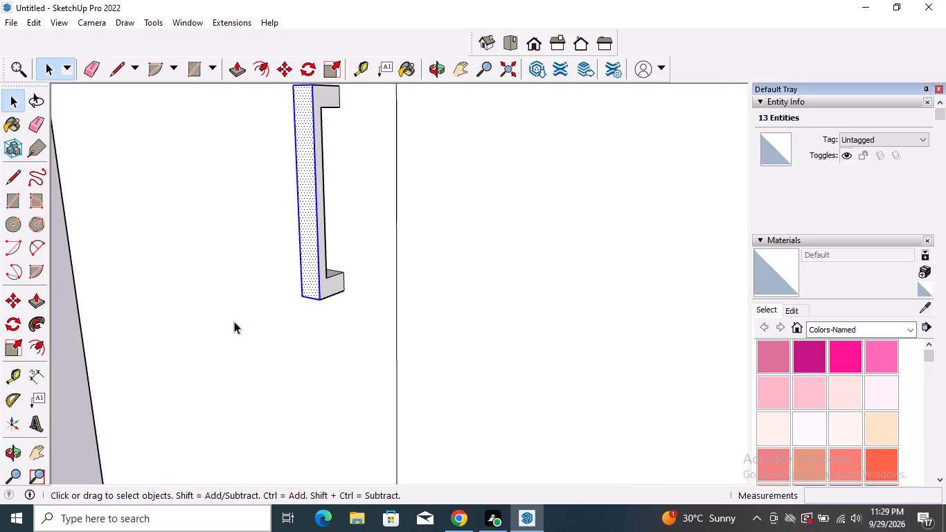
middle_click_drag(538, 300, 412, 297)
scroll(346, 268, "up", 8)
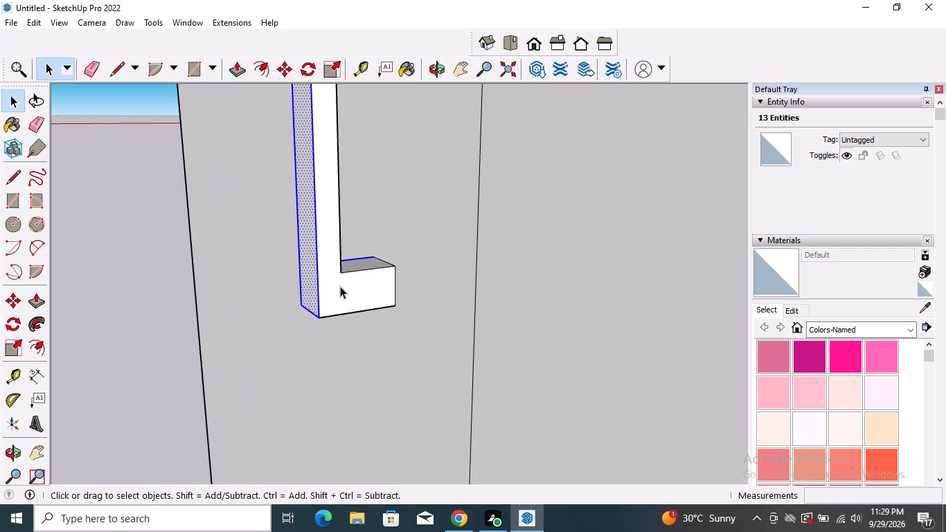
double_click(343, 294, "ctrl")
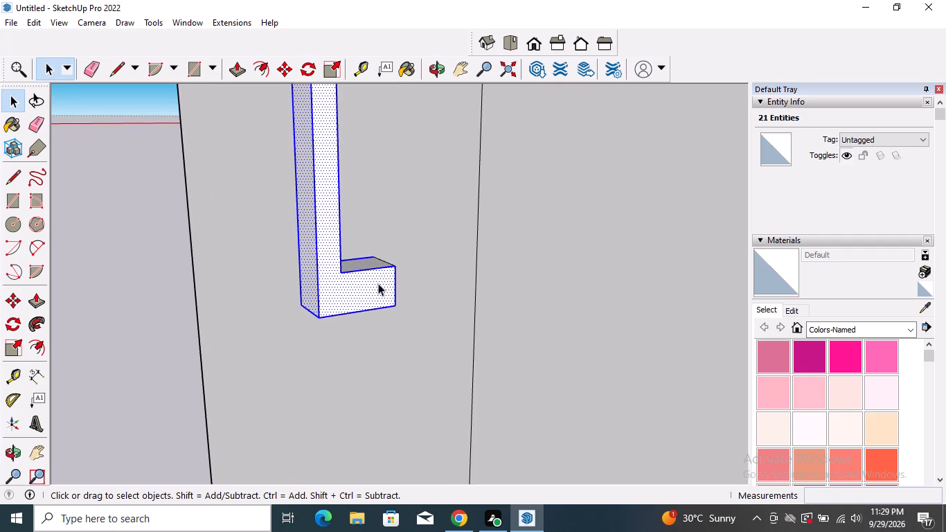
middle_click_drag(383, 253, 389, 348)
scroll(368, 265, "up", 5)
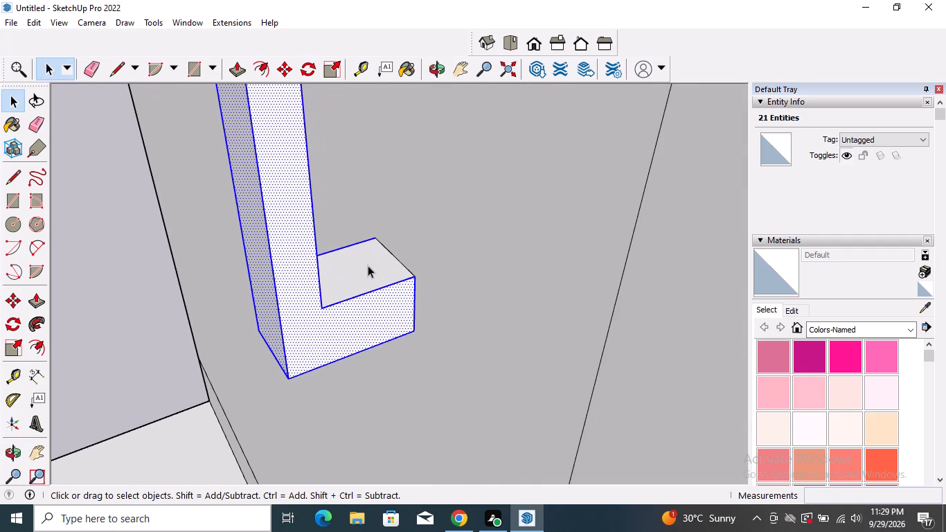
double_click(366, 271, "ctrl")
scroll(378, 346, "down", 9)
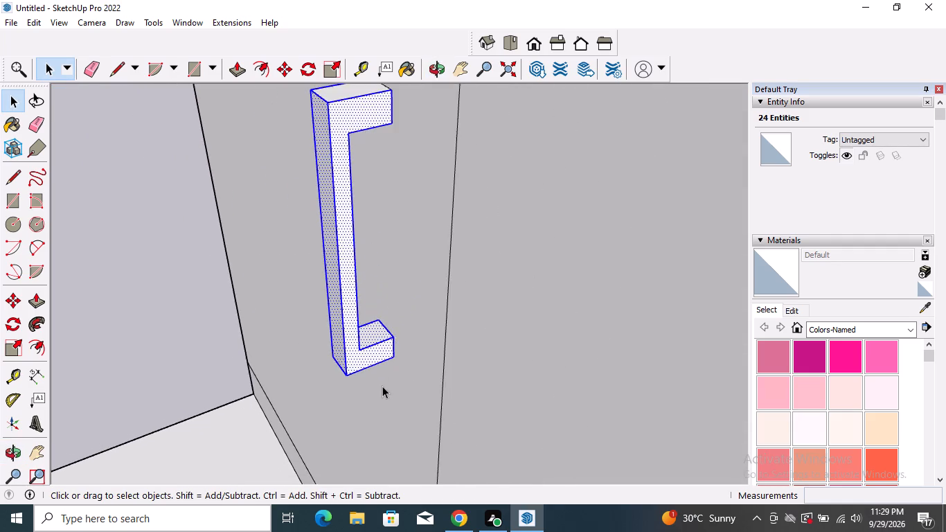
scroll(382, 386, "down", 3)
scroll(362, 177, "up", 10)
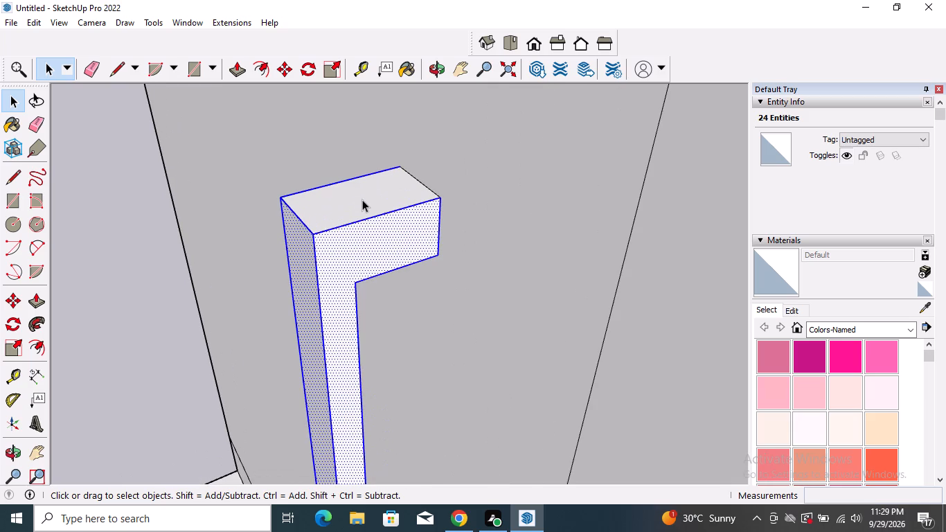
double_click(363, 201, "ctrl")
middle_click_drag(388, 274, 323, 94)
scroll(388, 267, "up", 1)
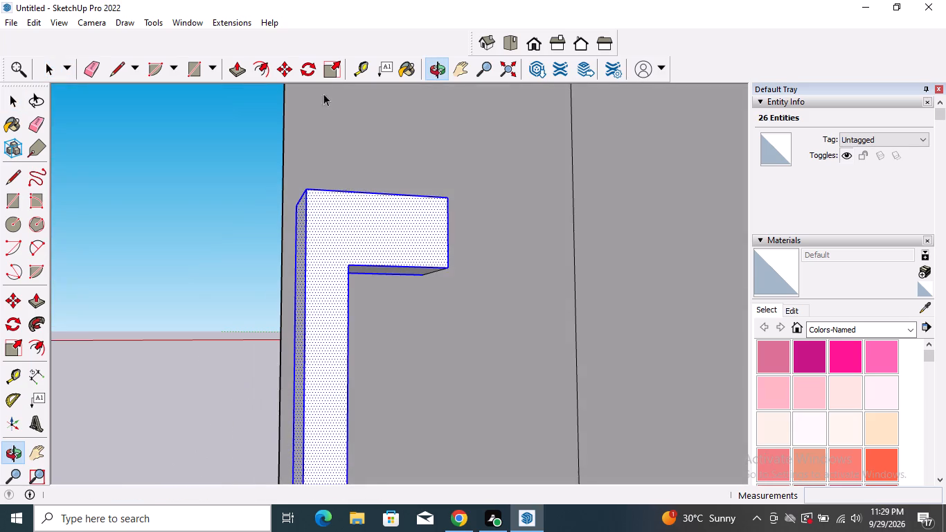
middle_click_drag(366, 242, 343, 198)
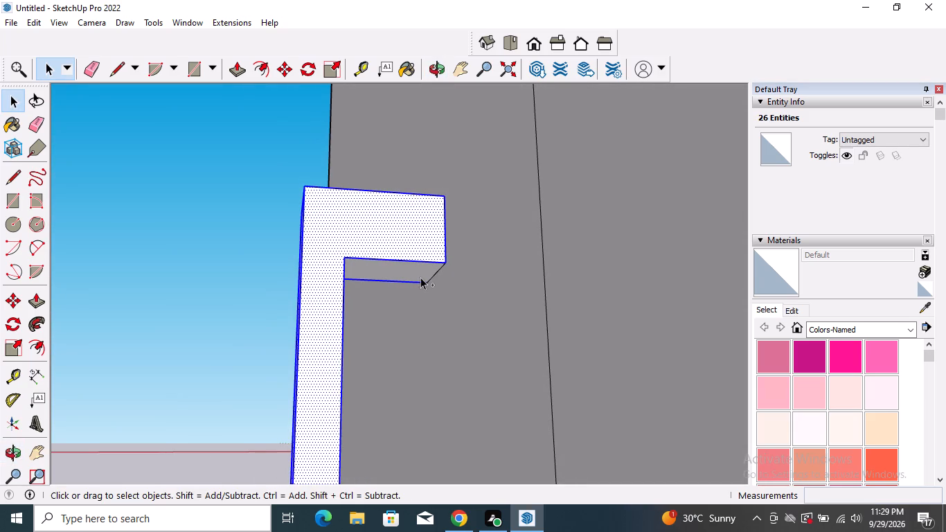
double_click(416, 273, "ctrl")
middle_click_drag(415, 294, 373, 297)
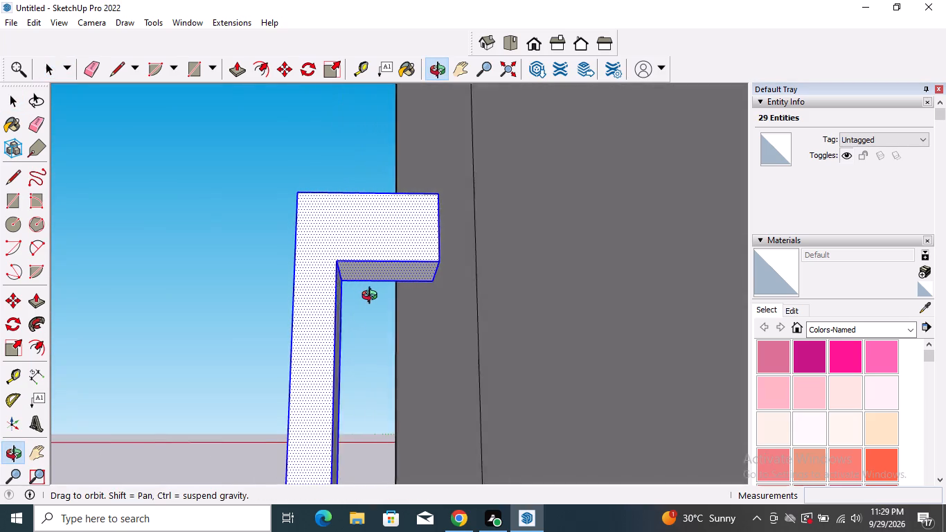
middle_click_drag(373, 297, 355, 298)
double_click(337, 315, "ctrl")
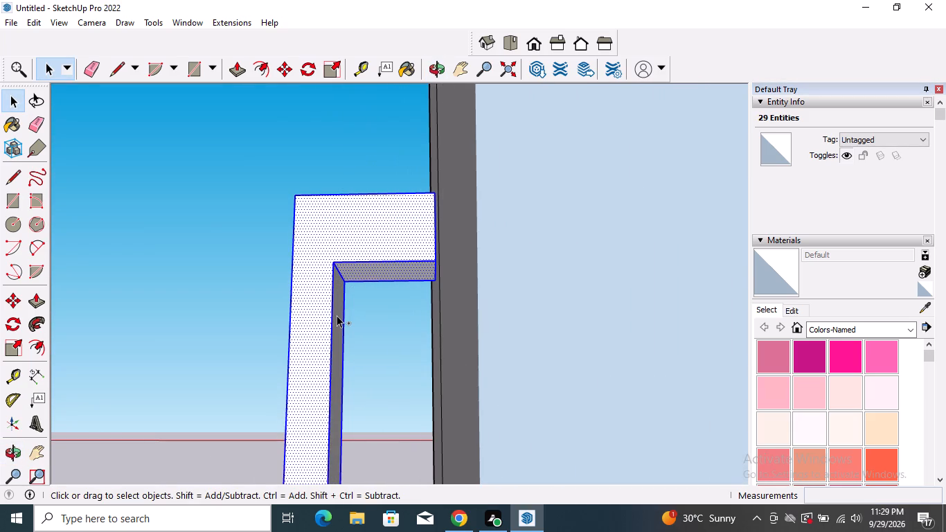
scroll(403, 208, "down", 8)
scroll(329, 325, "down", 2)
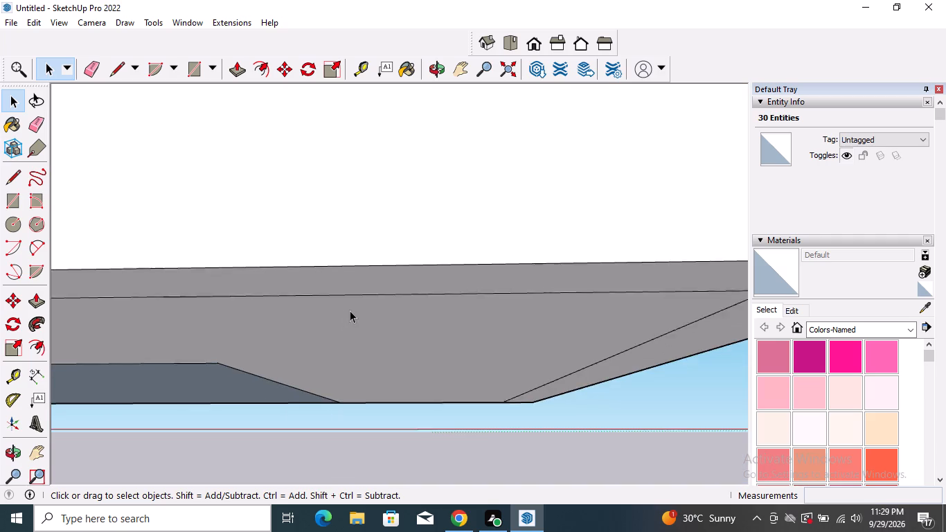
scroll(350, 310, "down", 1)
scroll(348, 309, "down", 20)
scroll(348, 309, "down", 2)
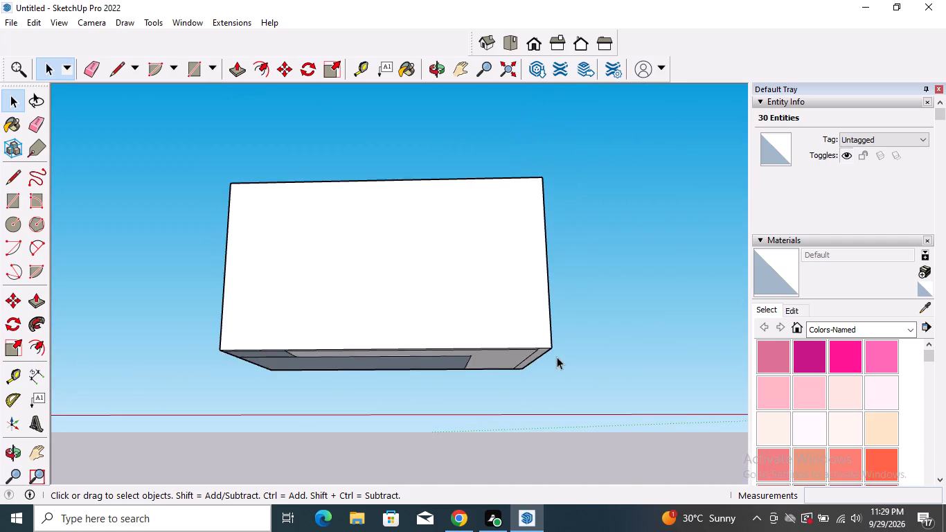
scroll(557, 357, "down", 3)
middle_click_drag(303, 321, 695, 387)
scroll(337, 323, "up", 2)
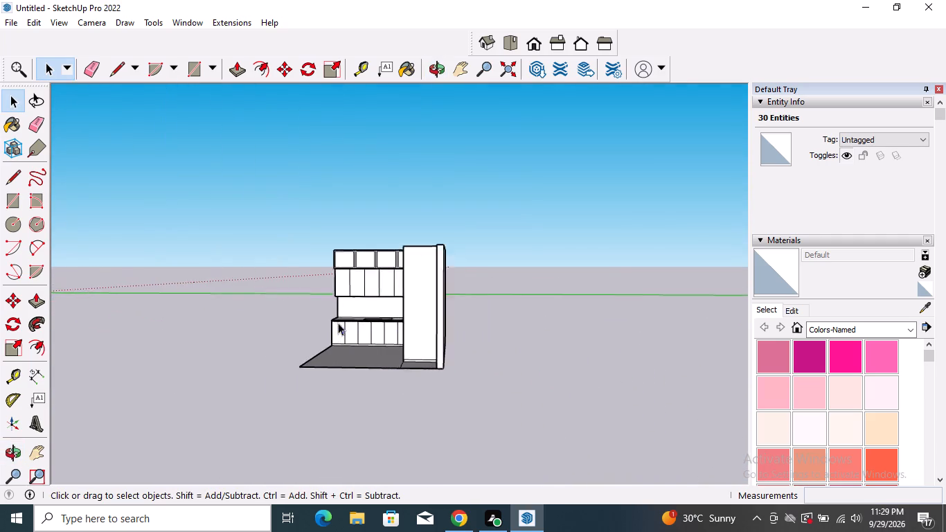
scroll(338, 323, "up", 13)
scroll(368, 442, "up", 1)
middle_click_drag(368, 442, 362, 419)
scroll(359, 340, "up", 18)
middle_click_drag(337, 335, 321, 253)
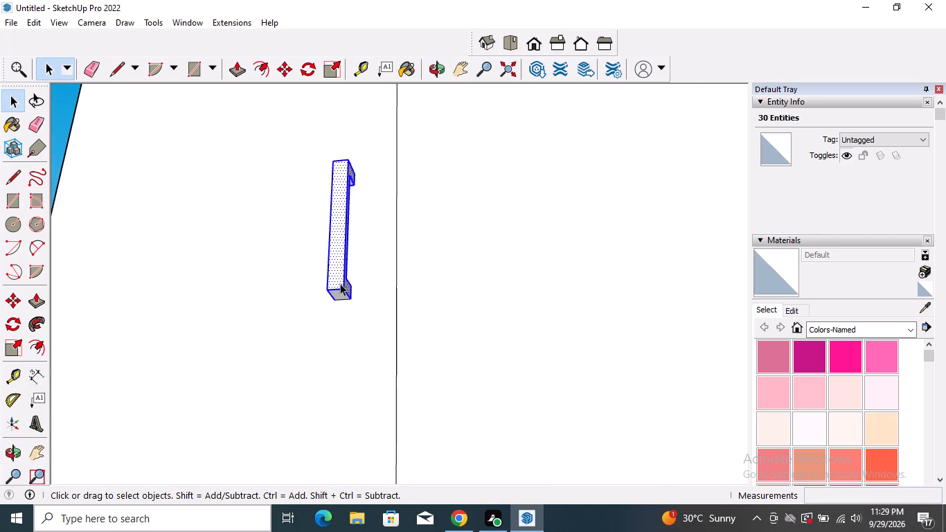
scroll(334, 300, "up", 10)
double_click(341, 290, "ctrl")
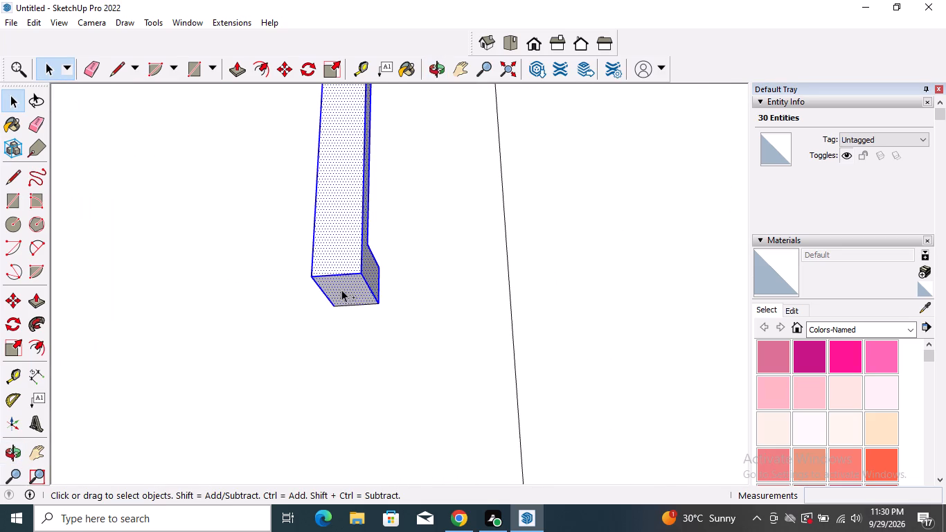
right_click(351, 251)
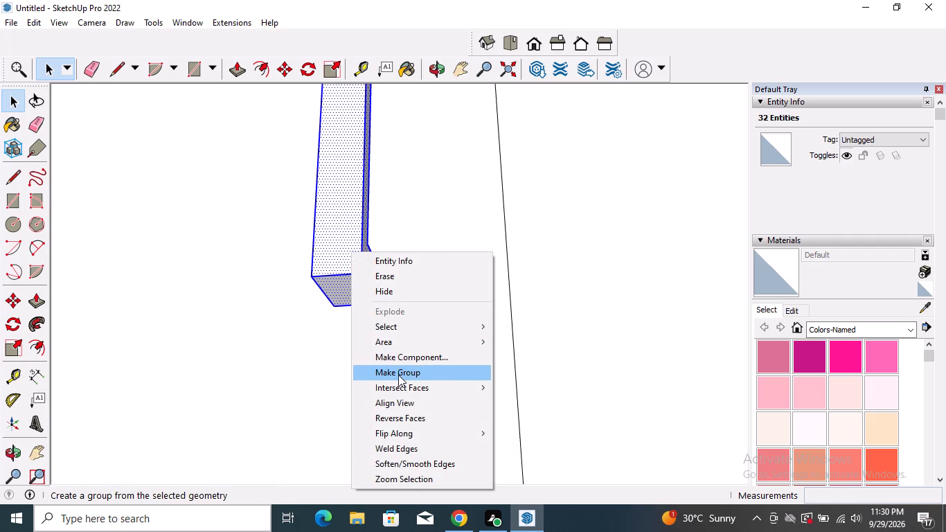
left_click(398, 375)
Copy the grouped door handle about 1 5/16" along the green axis, across the seam onto the second base cabinet door.
key("m")
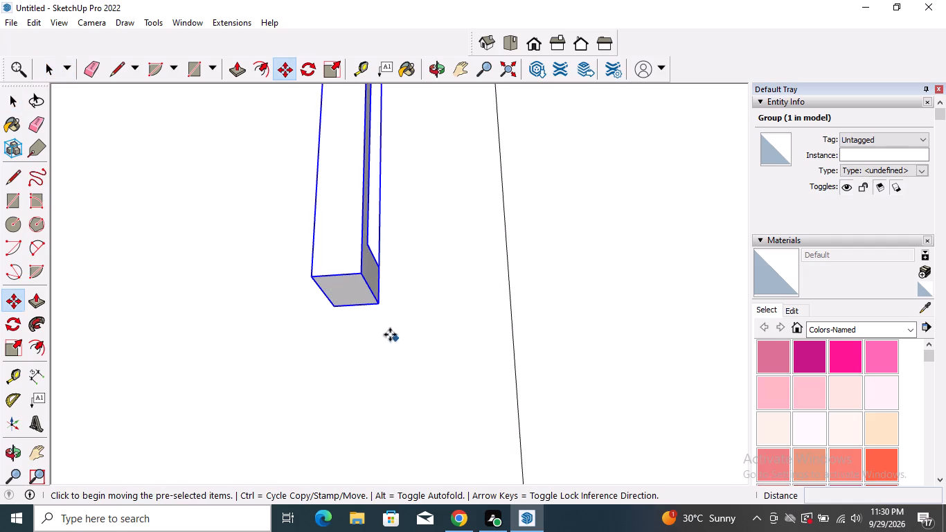
left_click(377, 303)
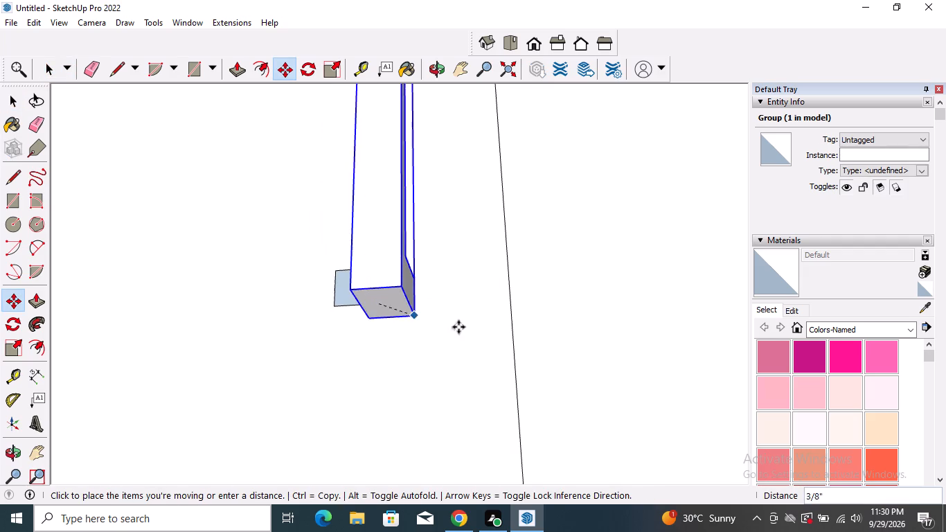
scroll(416, 344, "down", 10)
middle_click_drag(472, 296, 506, 375)
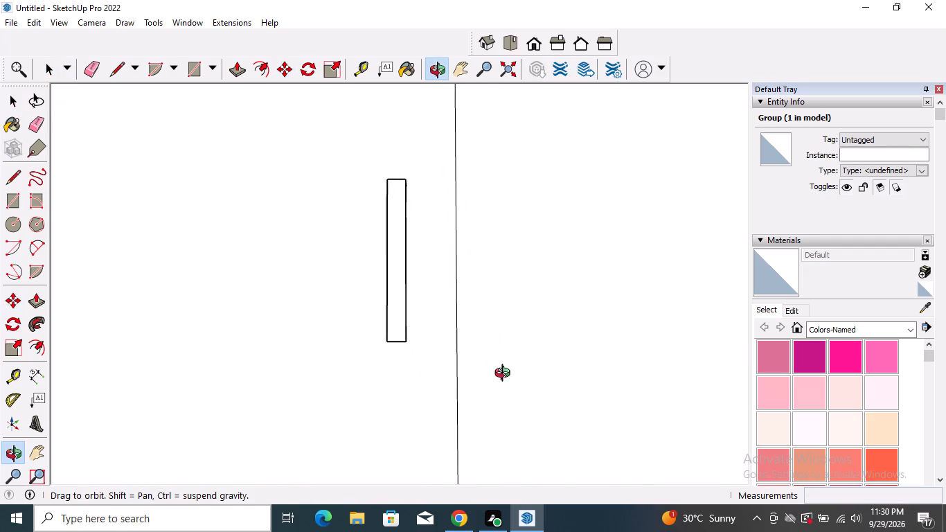
middle_click_drag(506, 375, 506, 376)
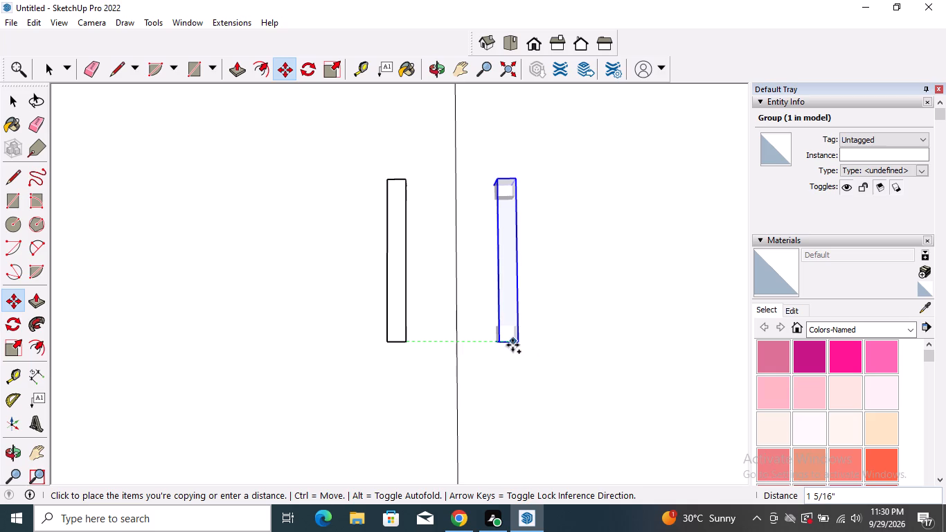
left_click(512, 345)
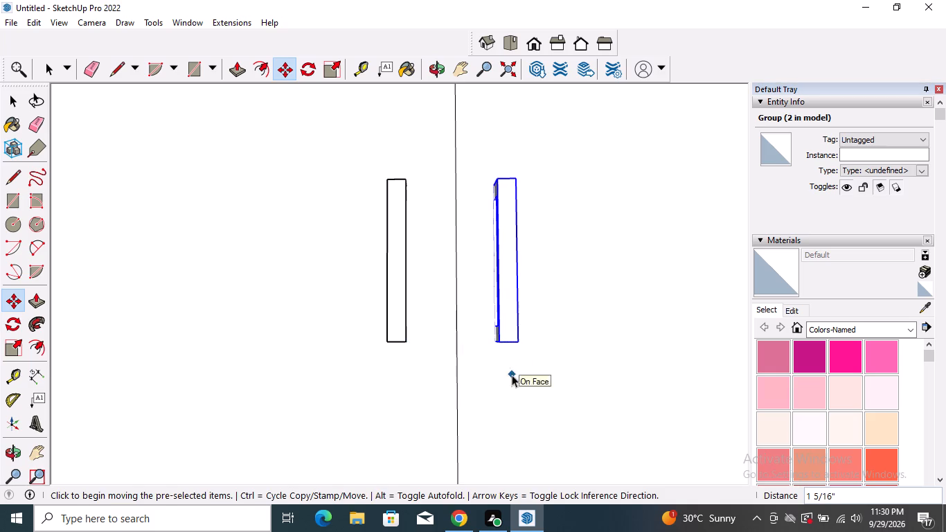
key("space")
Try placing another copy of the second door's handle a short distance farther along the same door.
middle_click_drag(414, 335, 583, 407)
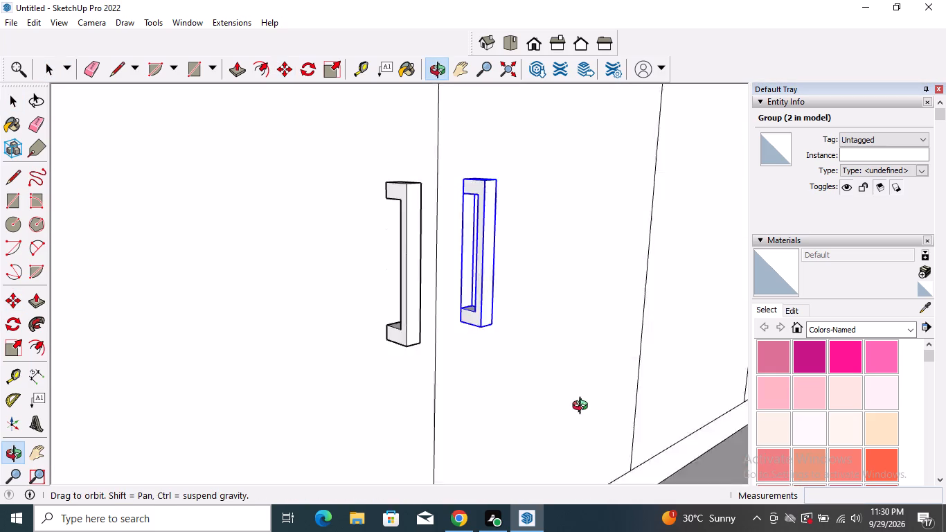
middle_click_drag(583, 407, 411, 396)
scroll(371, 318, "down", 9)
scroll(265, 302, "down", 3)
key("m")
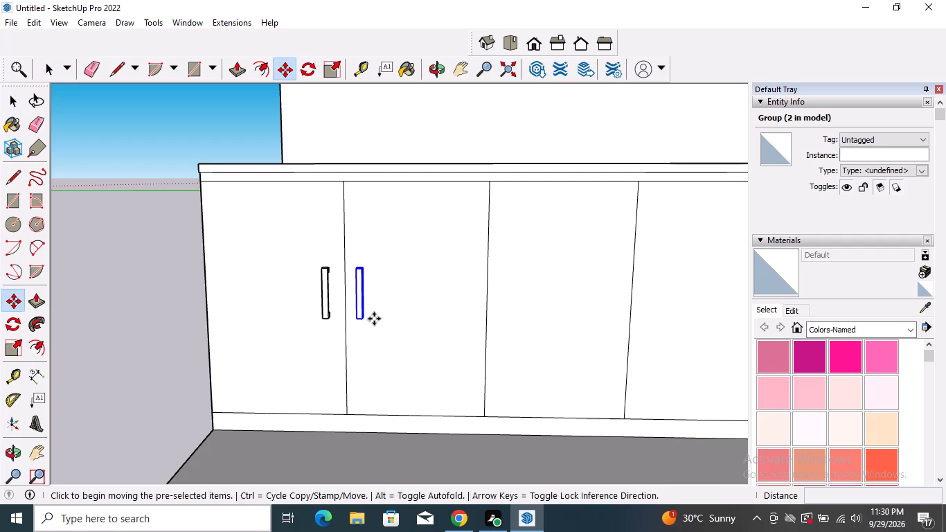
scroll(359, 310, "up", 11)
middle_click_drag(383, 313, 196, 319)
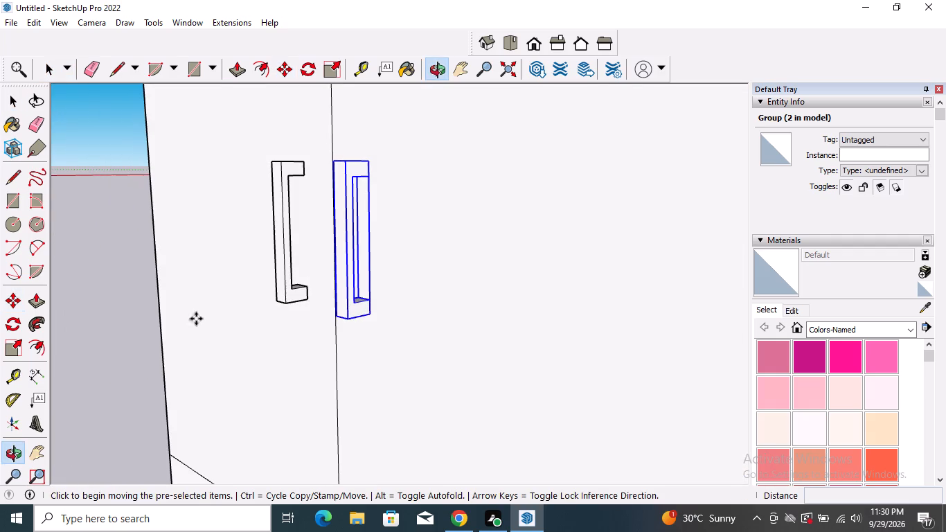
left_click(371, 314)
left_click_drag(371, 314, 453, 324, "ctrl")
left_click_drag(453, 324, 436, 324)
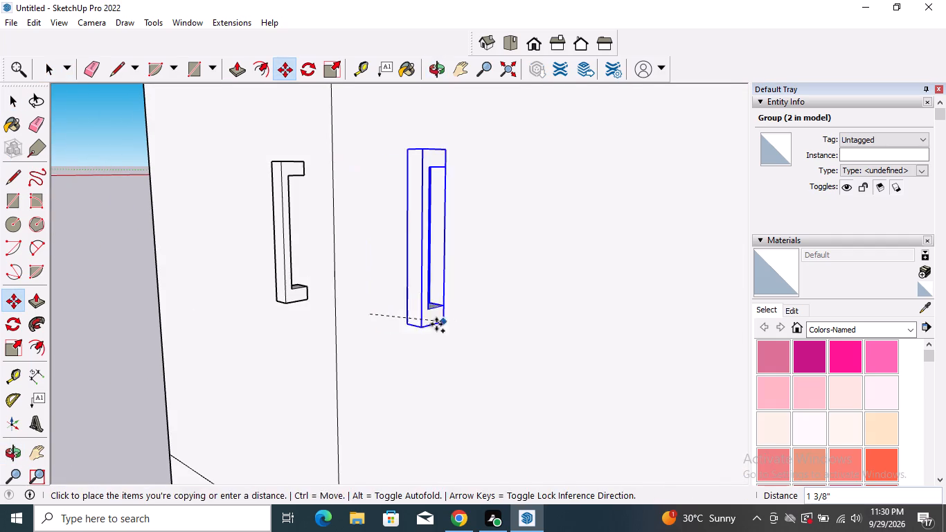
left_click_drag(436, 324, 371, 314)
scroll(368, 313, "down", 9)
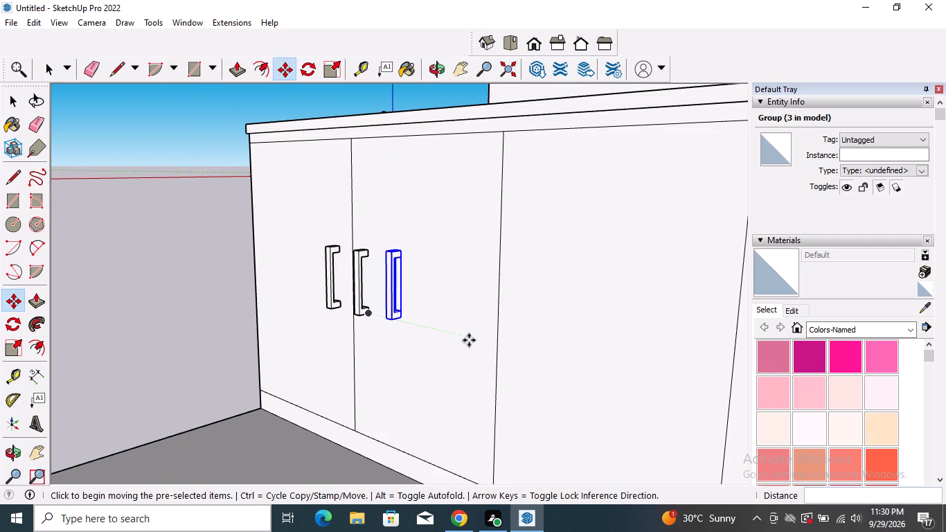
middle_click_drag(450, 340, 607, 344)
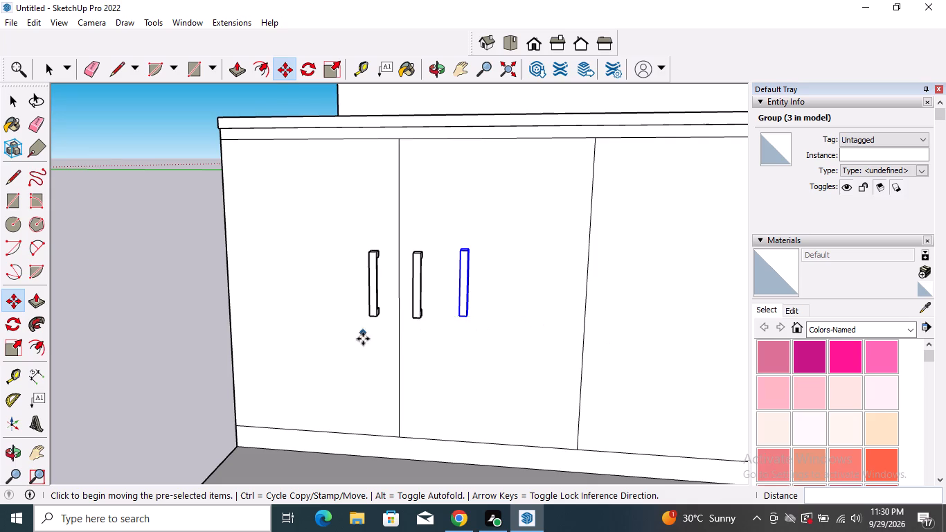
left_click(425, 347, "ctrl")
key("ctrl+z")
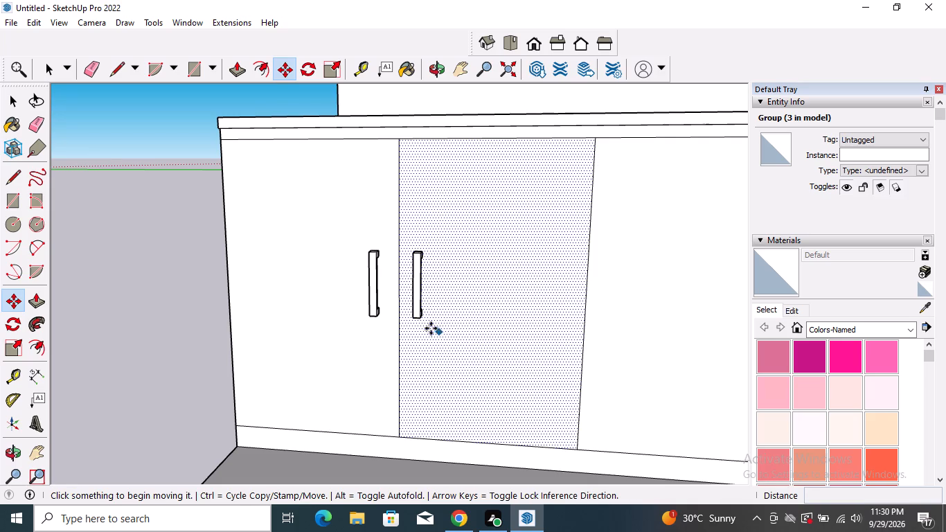
Copy the second door's handle about 4 3/16" along the green axis to that door's opposite edge, beside the third door.
key("space")
left_click(150, 293)
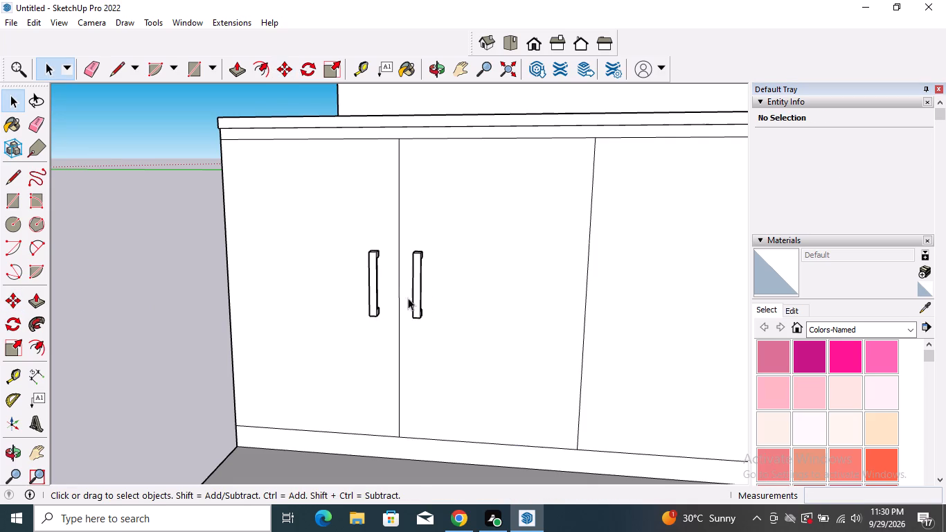
left_click(416, 298)
key("m")
scroll(449, 328, "up", 3)
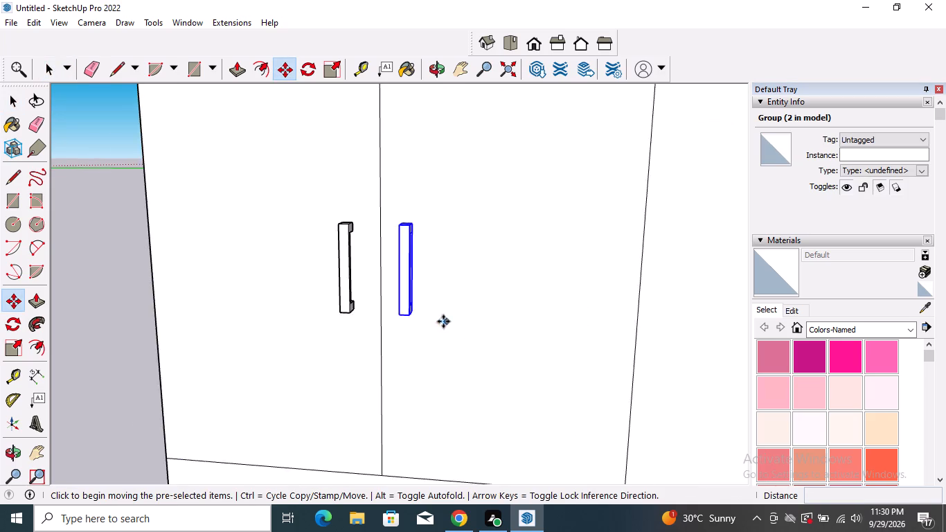
scroll(443, 321, "up", 3)
middle_click_drag(431, 320, 324, 332)
scroll(418, 312, "up", 3)
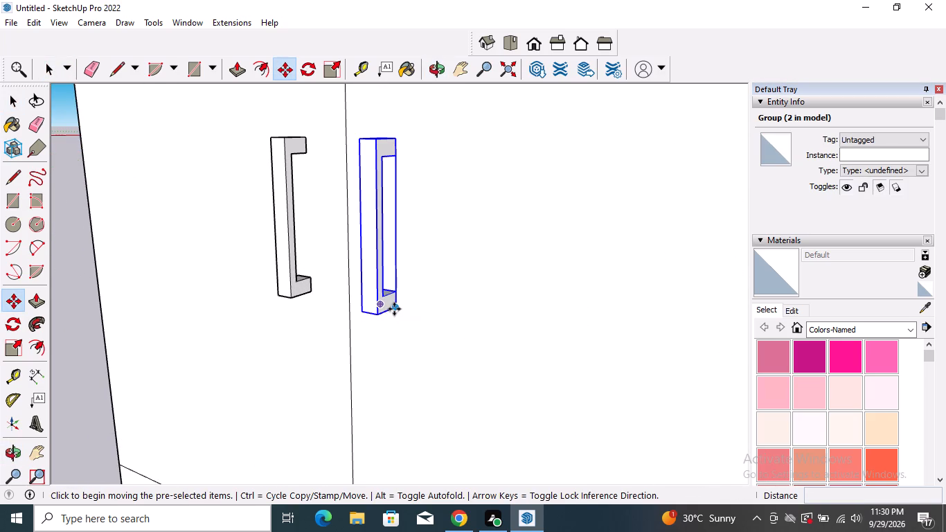
left_click(395, 305)
scroll(427, 317, "down", 3)
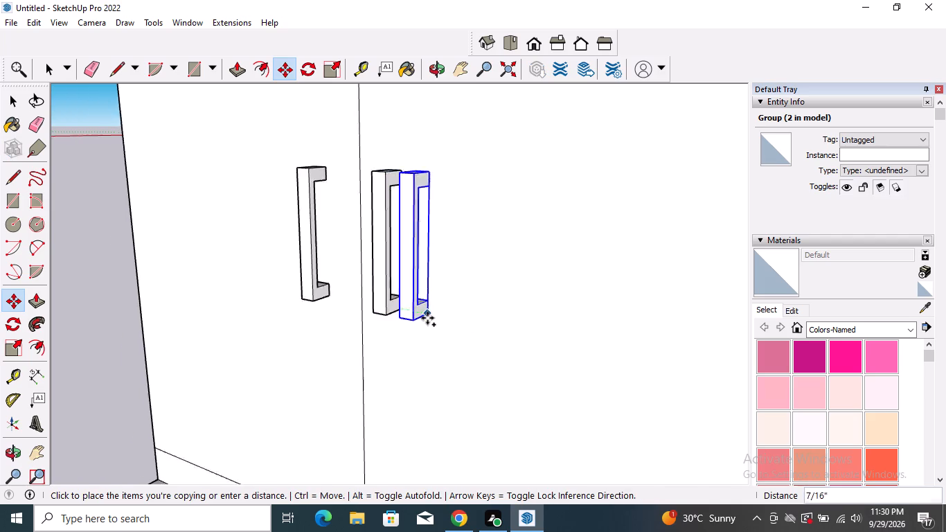
scroll(427, 318, "down", 4)
middle_click_drag(499, 326, 626, 320)
scroll(614, 322, "down", 4)
middle_click_drag(591, 321, 579, 317)
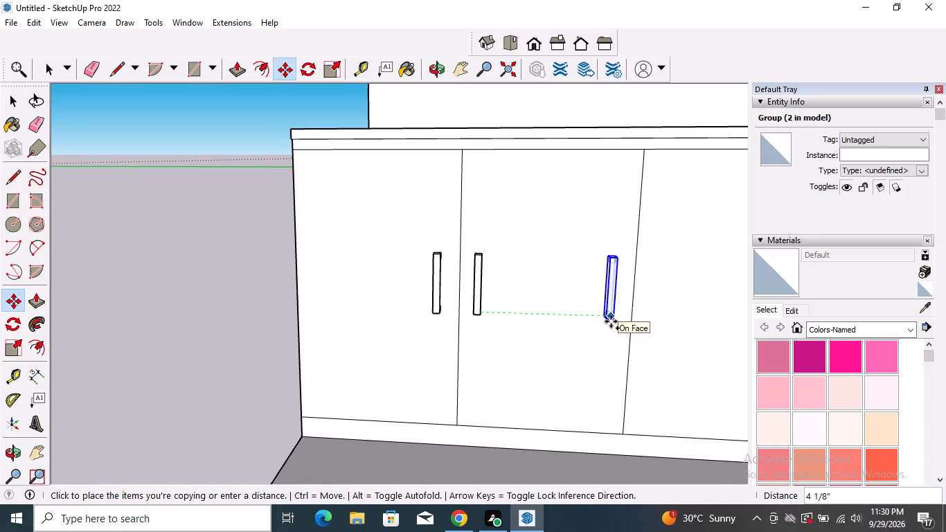
middle_click_drag(611, 321, 507, 321)
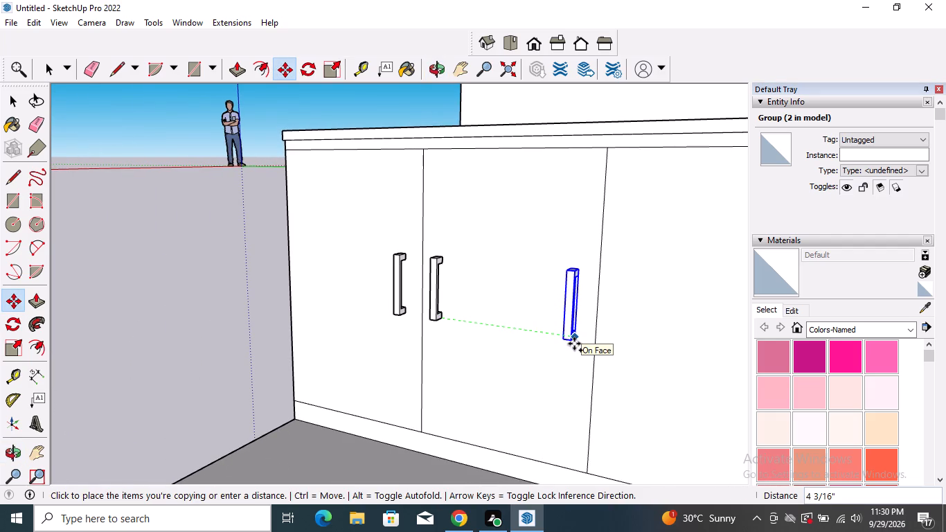
left_click(574, 344)
Copy the new handle about 1 1/4" along the green axis, across the seam onto the third base cabinet door.
left_click(577, 341)
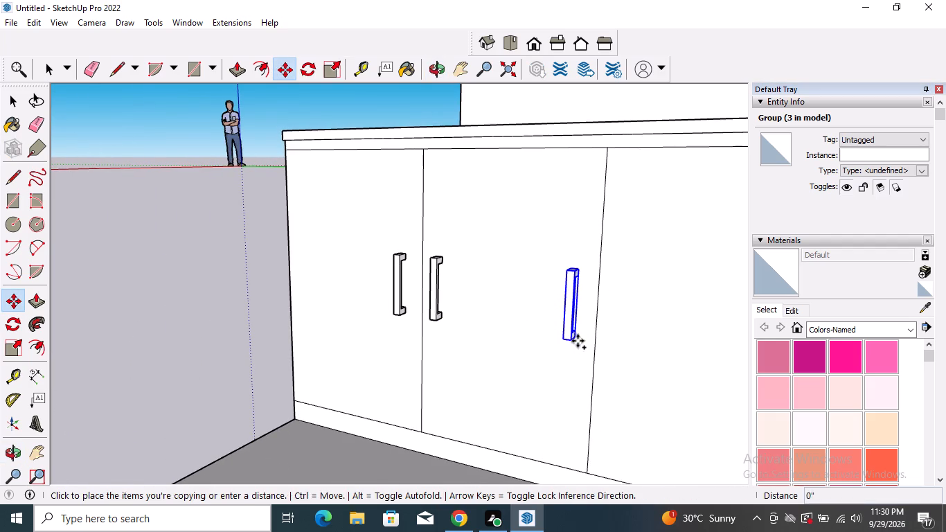
middle_click_drag(606, 352, 740, 357)
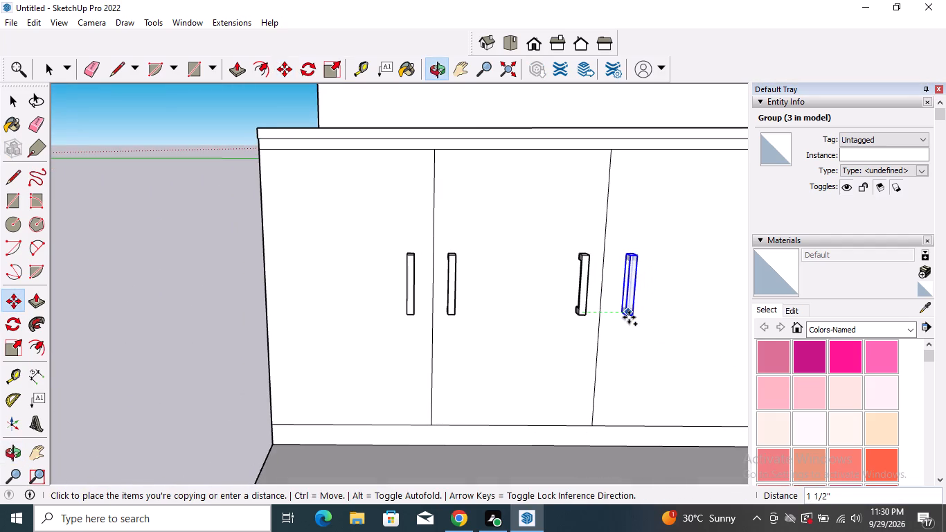
middle_click_drag(621, 314, 586, 314)
scroll(619, 326, "up", 7)
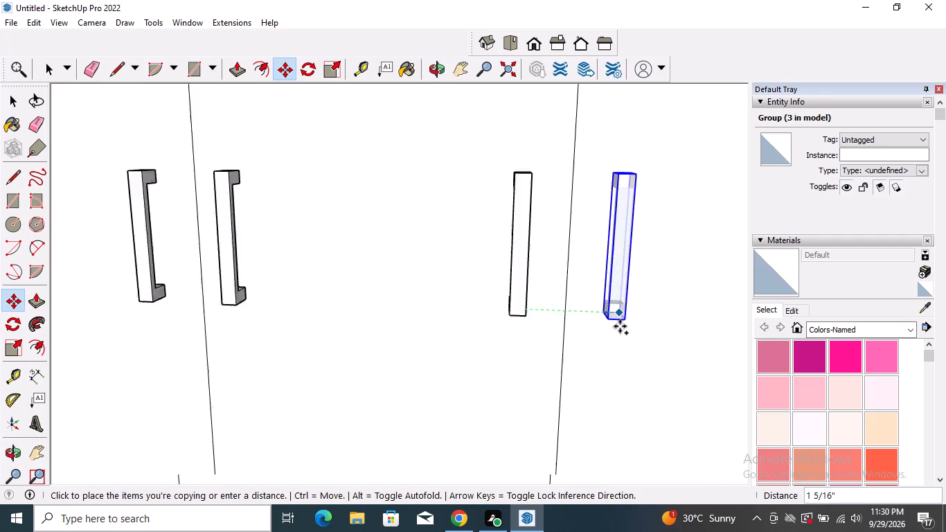
scroll(620, 326, "up", 5)
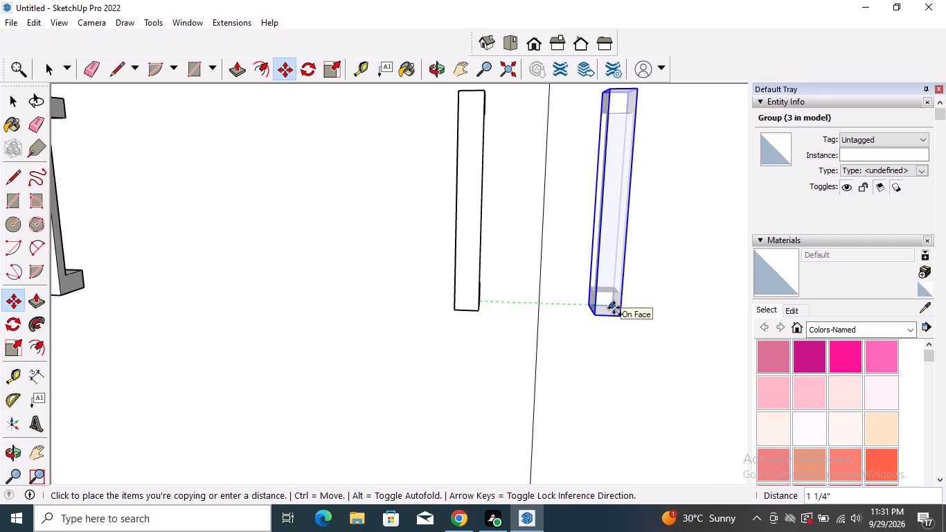
left_click(614, 308)
Copy the third door's handle about 4 1/2" along the green axis to that door's opposite edge, beside the fourth door.
scroll(585, 315, "up", 9)
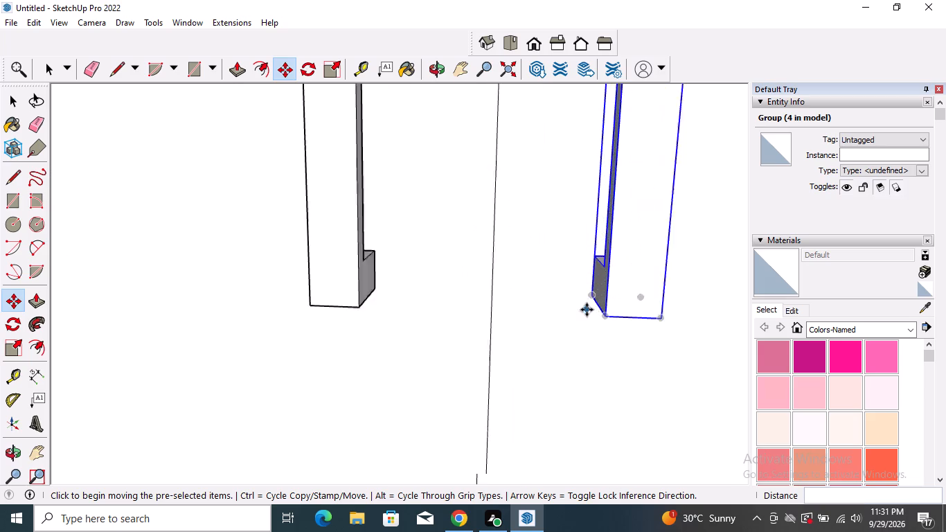
left_click(593, 294)
scroll(474, 310, "down", 4)
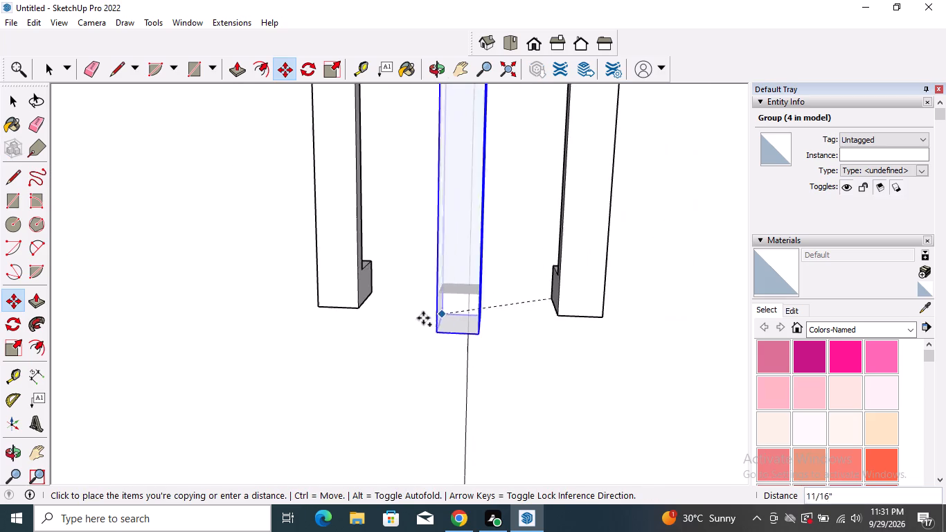
scroll(416, 319, "down", 17)
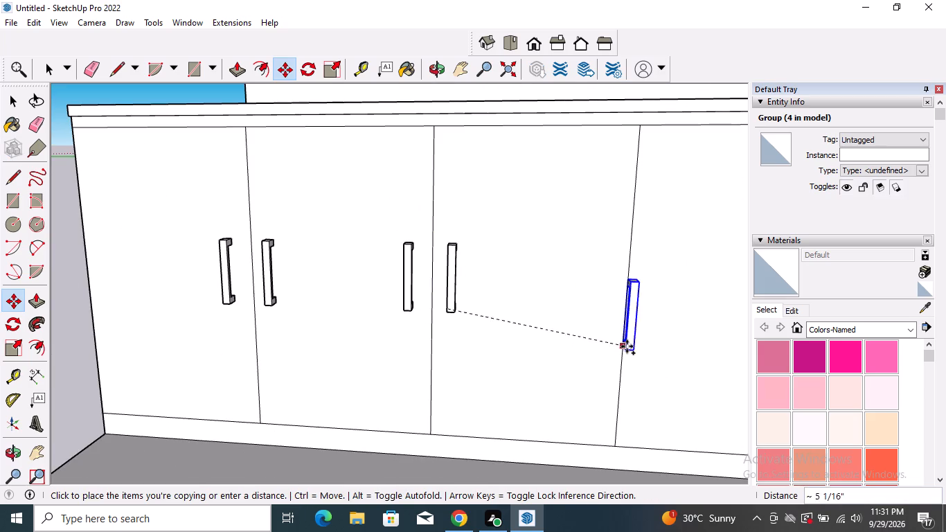
scroll(633, 333, "up", 8)
middle_click_drag(595, 316, 540, 319)
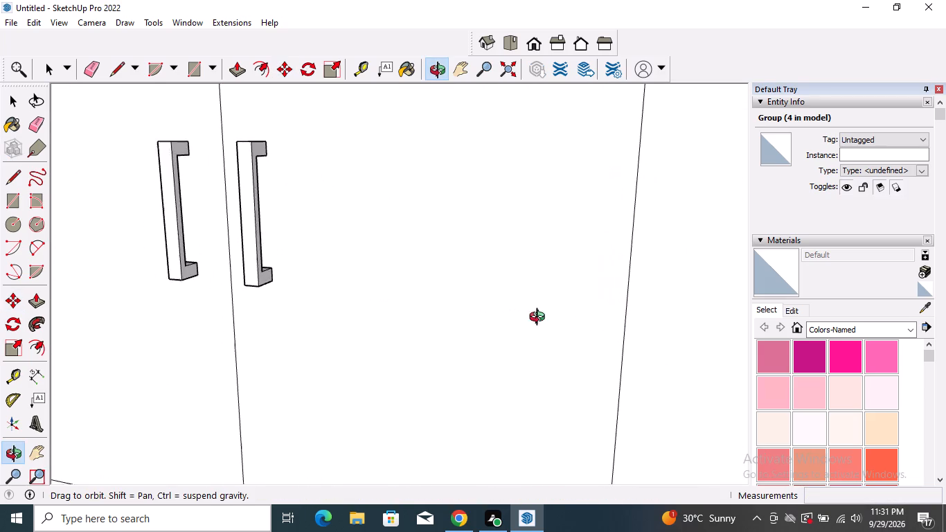
middle_click_drag(540, 319, 470, 319)
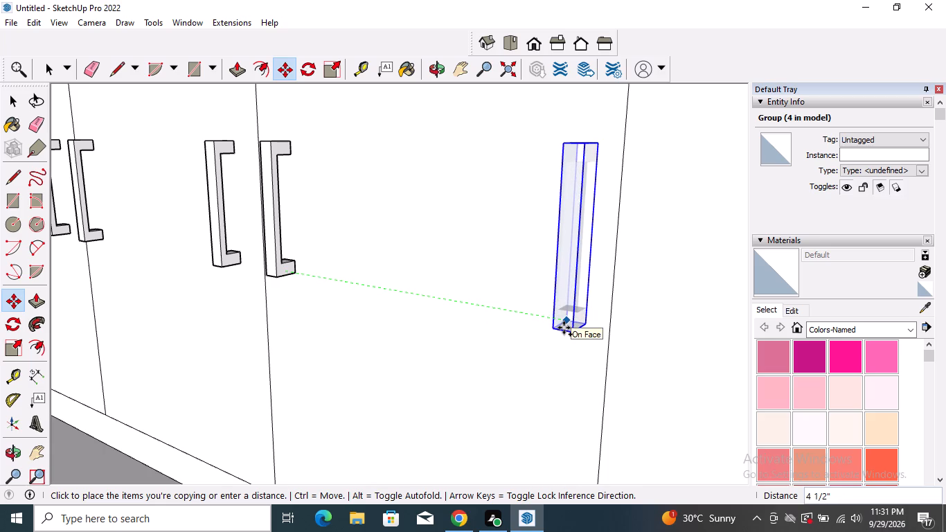
left_click(564, 328)
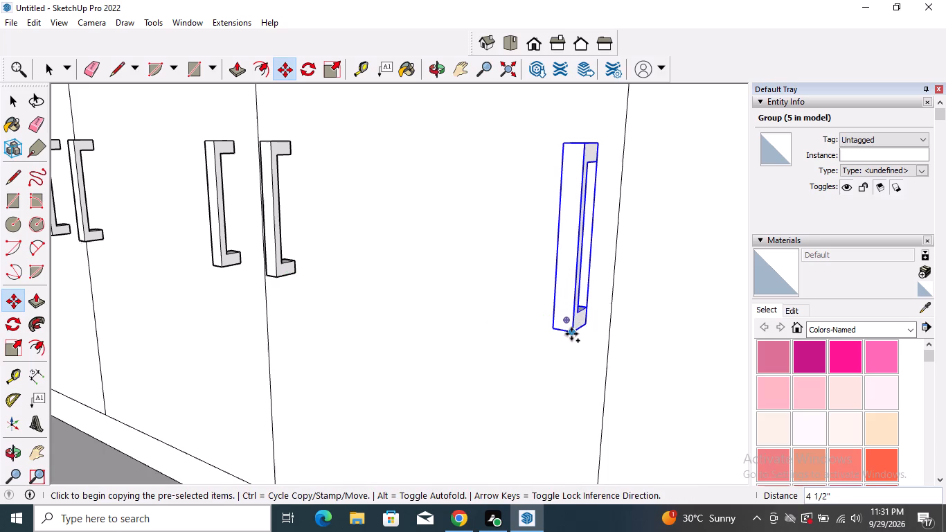
Copy the handle at the third door's far edge about 3/4" along the green axis onto the fourth door.
left_click(571, 334)
middle_click_drag(666, 351, 679, 353)
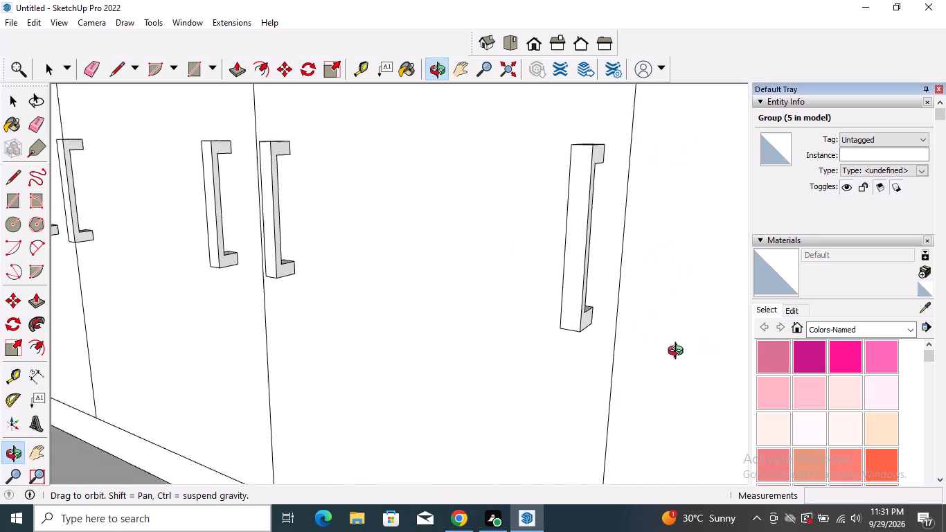
middle_click_drag(679, 353, 774, 350)
scroll(371, 332, "down", 6)
middle_click_drag(380, 349, 458, 348)
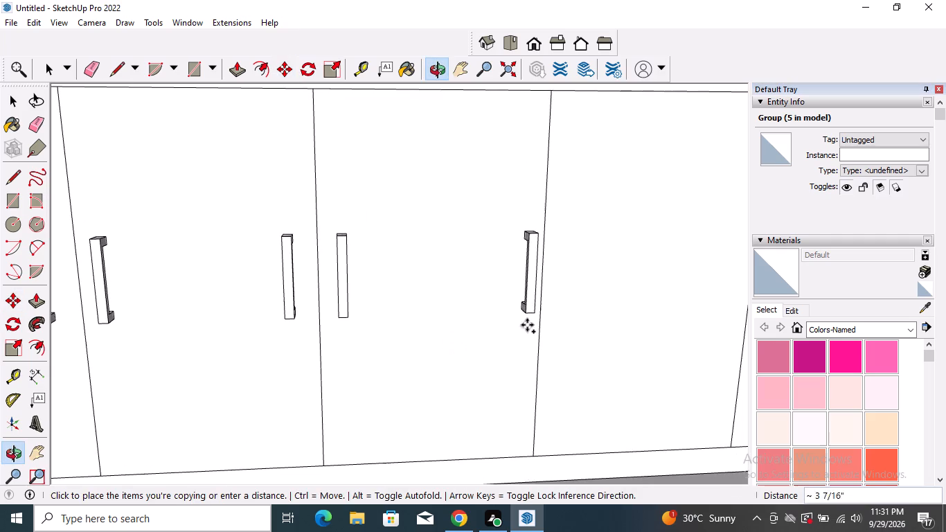
scroll(564, 304, "up", 7)
middle_click_drag(569, 308, 502, 303)
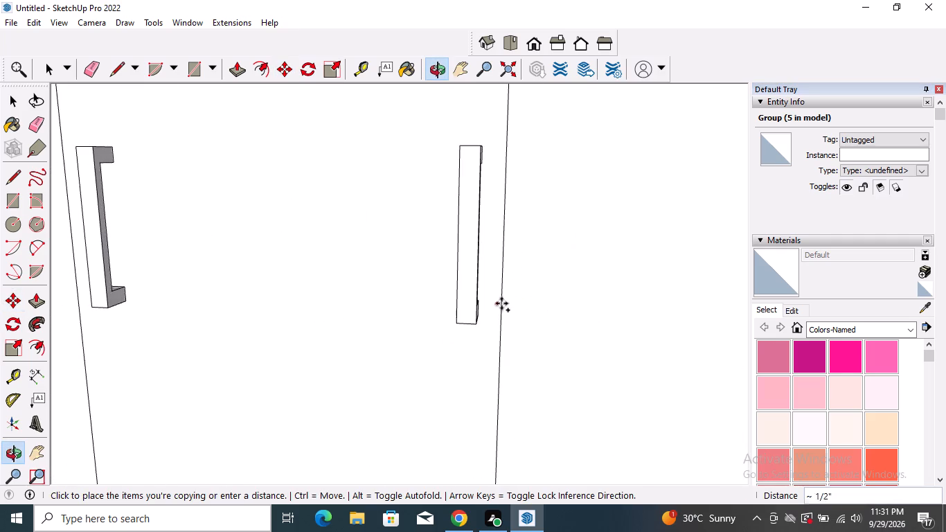
scroll(498, 320, "up", 8)
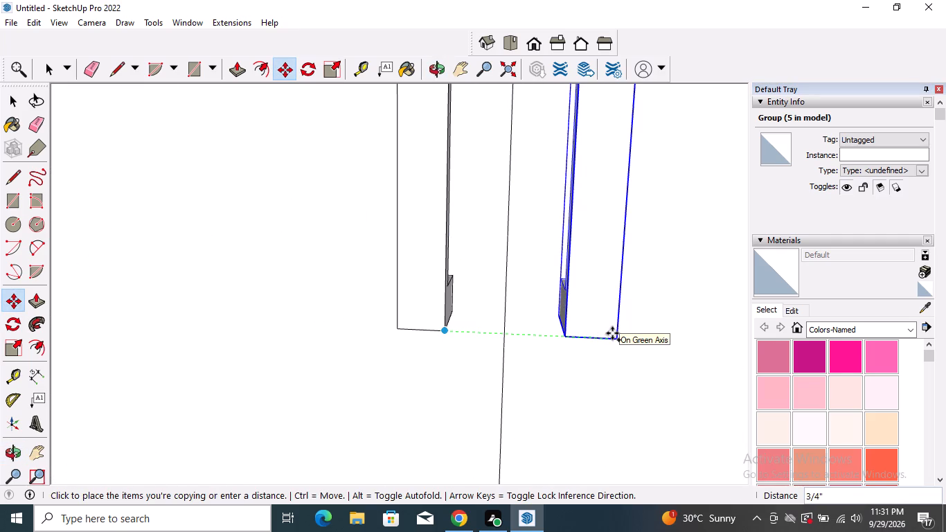
left_click(614, 333)
Copy the fourth door's handle about 4 9/16" along the green axis to that door's opposite edge, beside the fifth door.
scroll(492, 337, "down", 4)
scroll(525, 333, "up", 10)
middle_click_drag(542, 330, 567, 330)
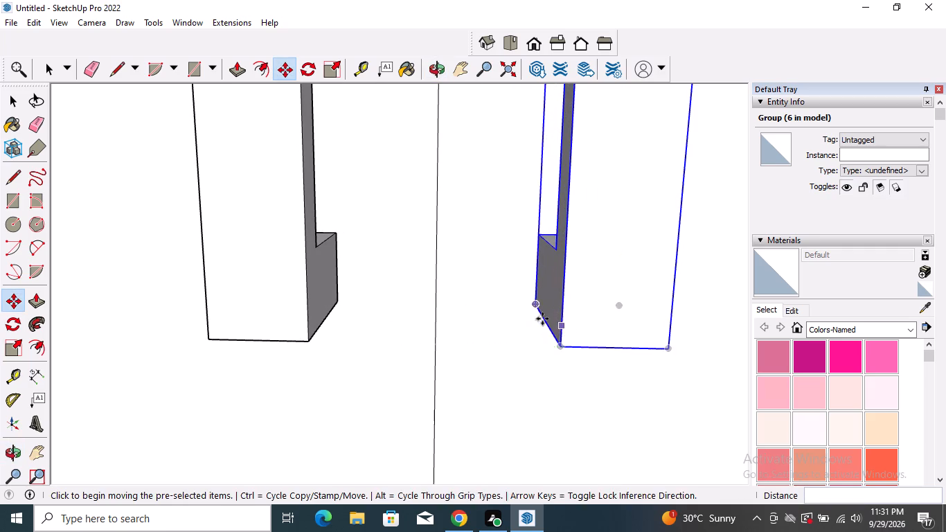
scroll(408, 310, "down", 3)
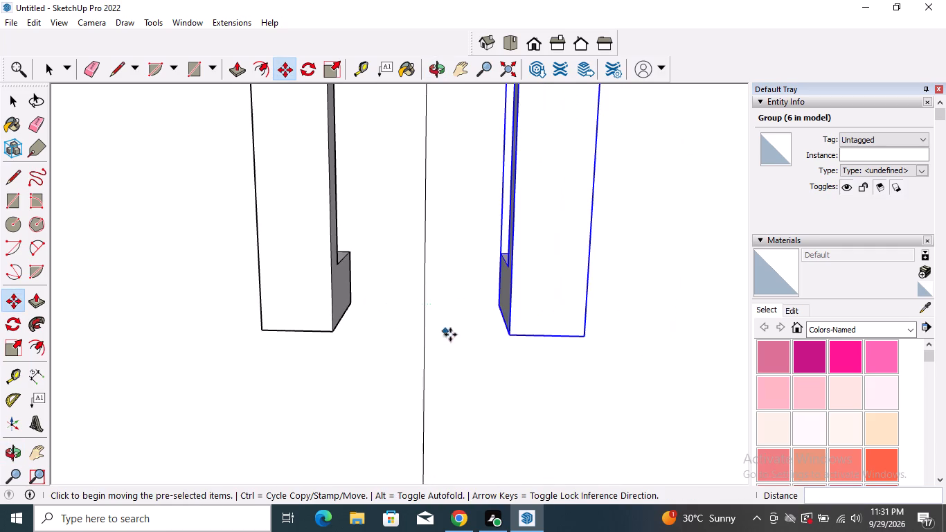
middle_click_drag(450, 335, 191, 319)
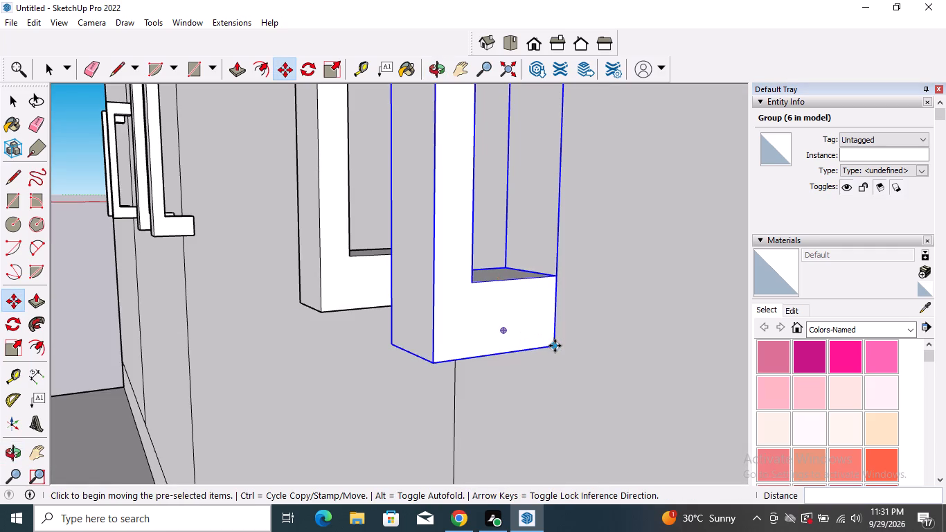
left_click(555, 346)
scroll(530, 343, "down", 15)
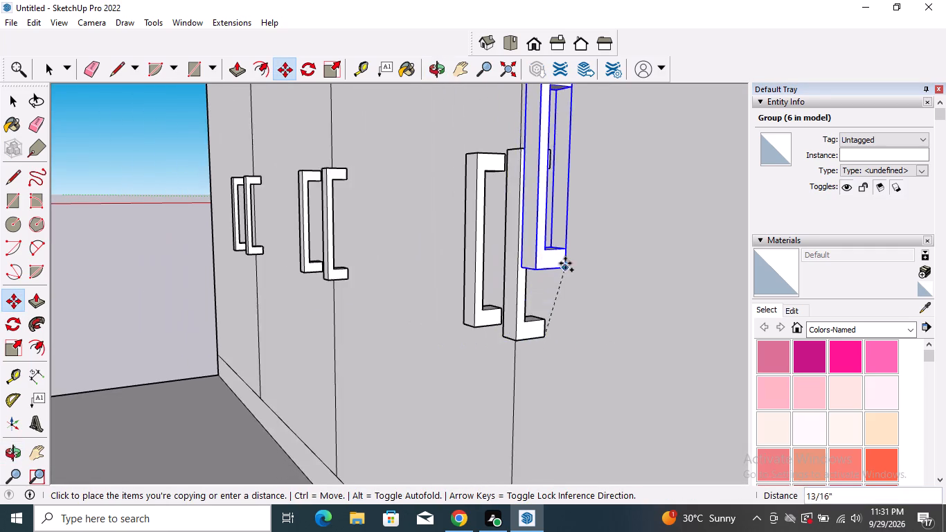
scroll(565, 263, "down", 13)
scroll(565, 260, "up", 6)
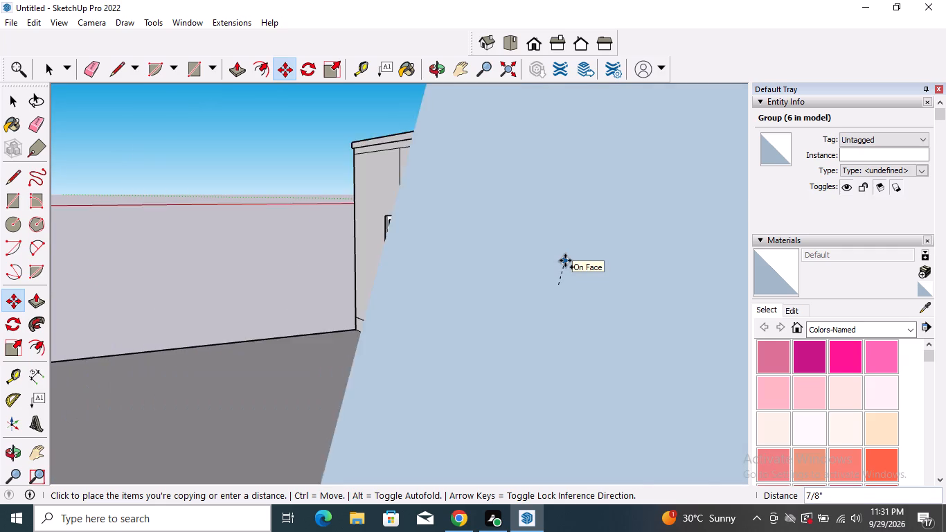
scroll(565, 260, "up", 3)
scroll(570, 303, "down", 1)
middle_click_drag(575, 305, 587, 314)
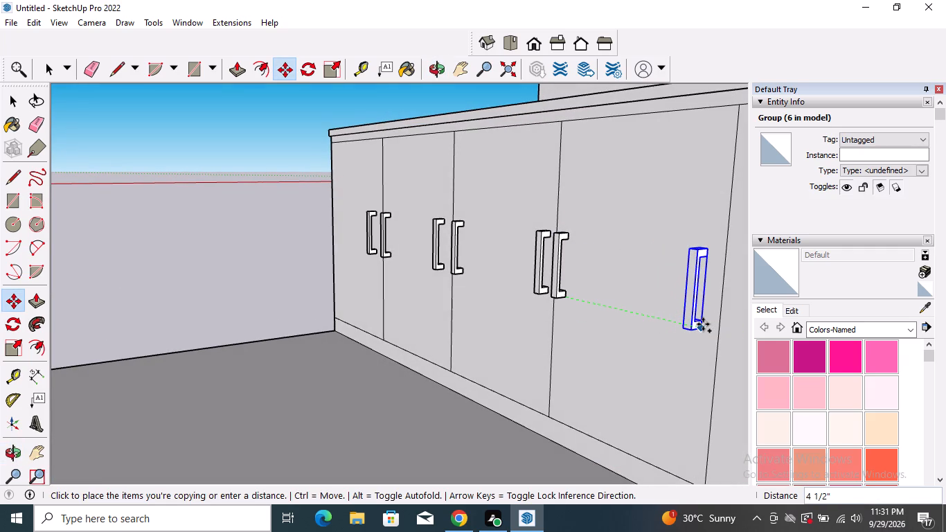
left_click(705, 325)
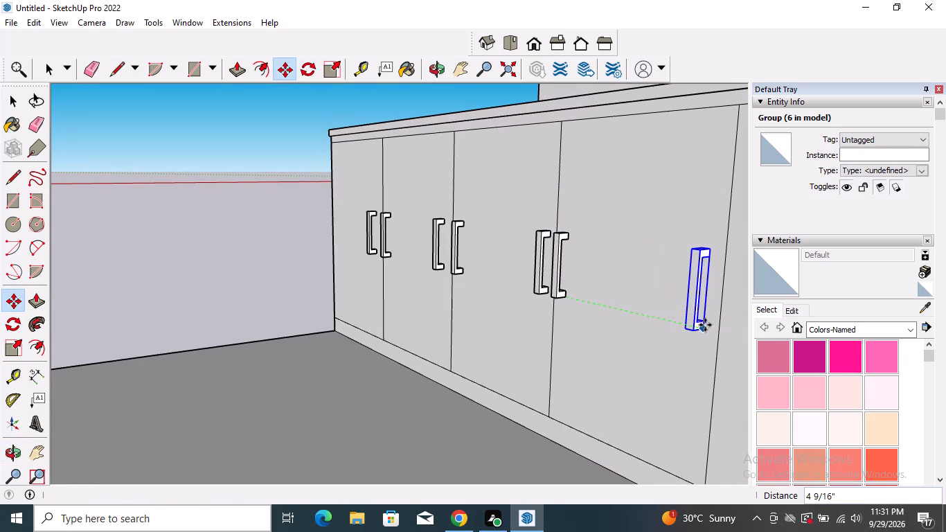
Copy the handle at the fourth door's far edge about 1 1/8" along the green axis, across the seam onto the fifth base cabinet door.
middle_click_drag(415, 330, 510, 342)
scroll(217, 282, "down", 5)
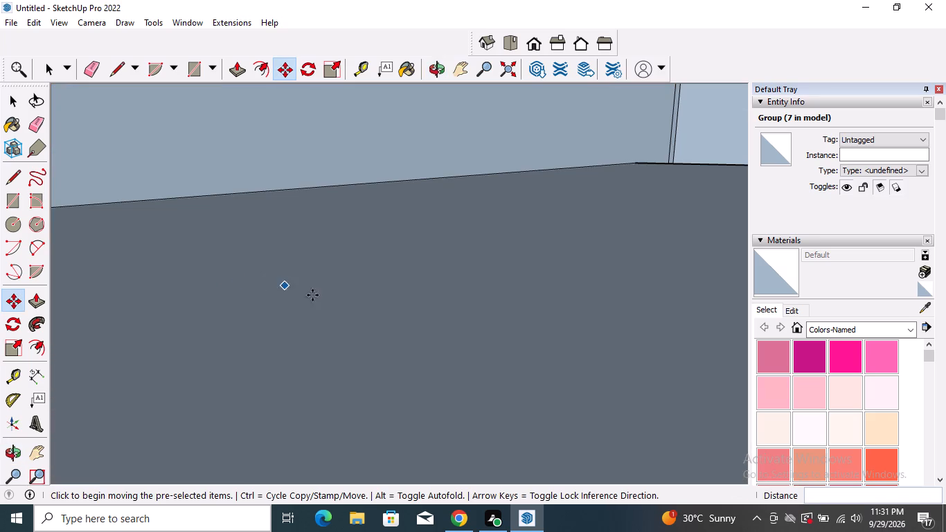
scroll(362, 332, "down", 20)
scroll(362, 332, "down", 16)
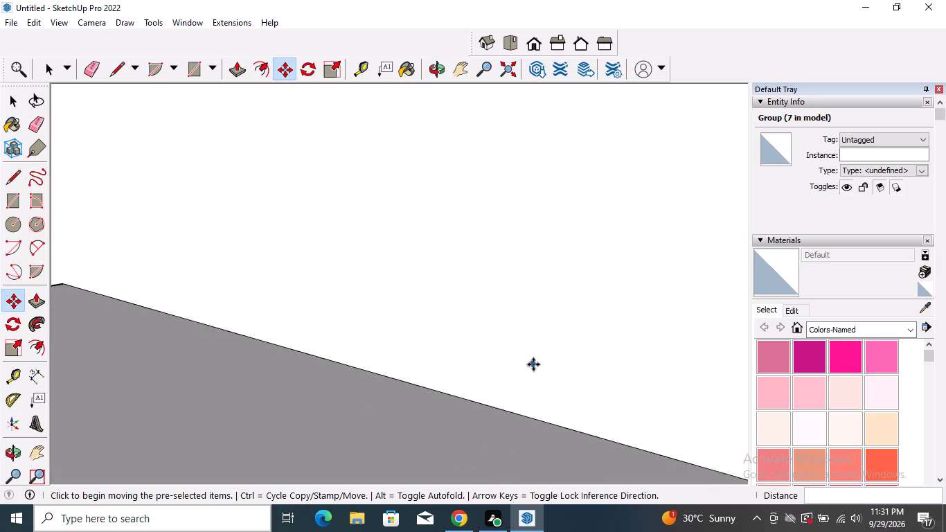
scroll(533, 364, "down", 20)
scroll(533, 364, "down", 19)
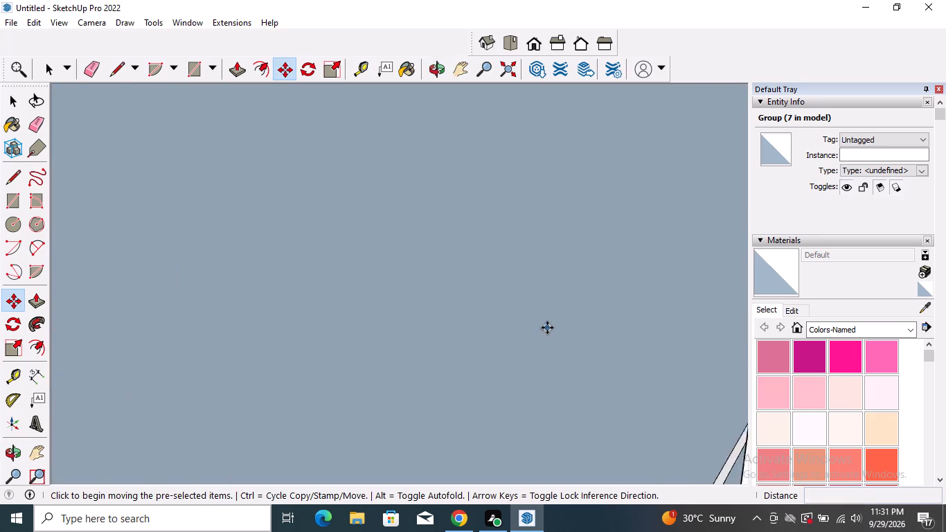
scroll(547, 328, "down", 20)
scroll(547, 328, "down", 19)
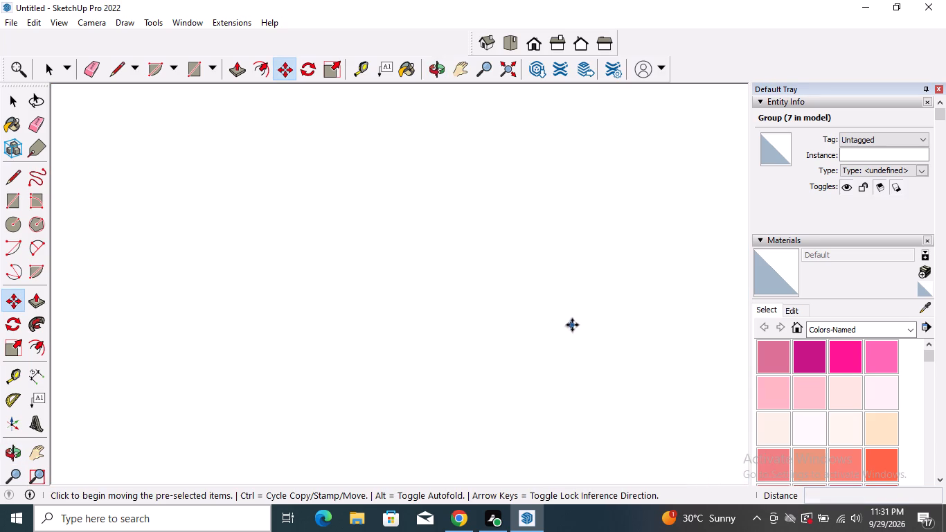
scroll(572, 325, "down", 20)
scroll(572, 325, "down", 19)
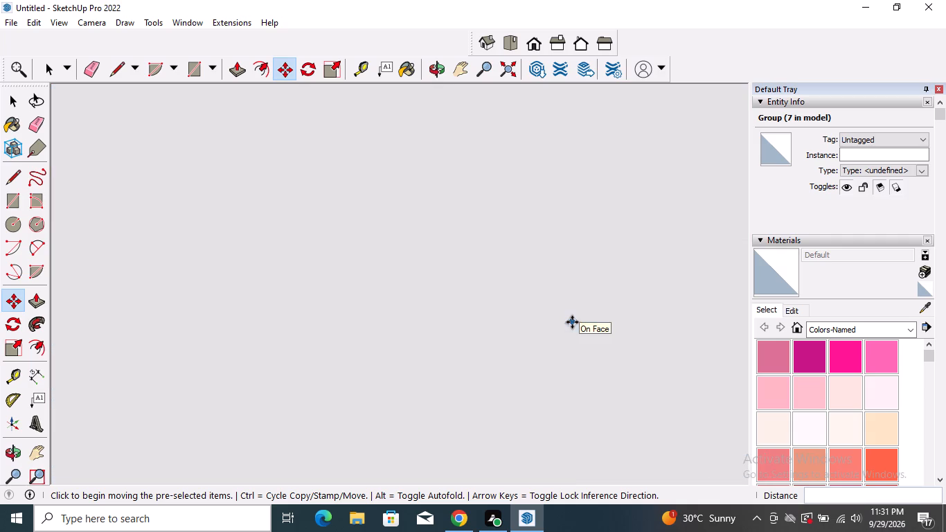
scroll(572, 322, "down", 18)
left_click(531, 45)
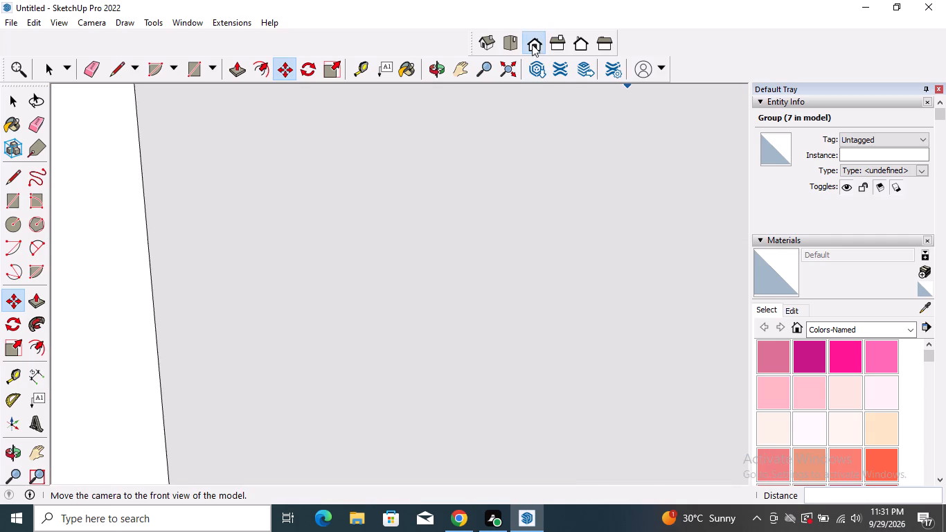
scroll(649, 302, "up", 15)
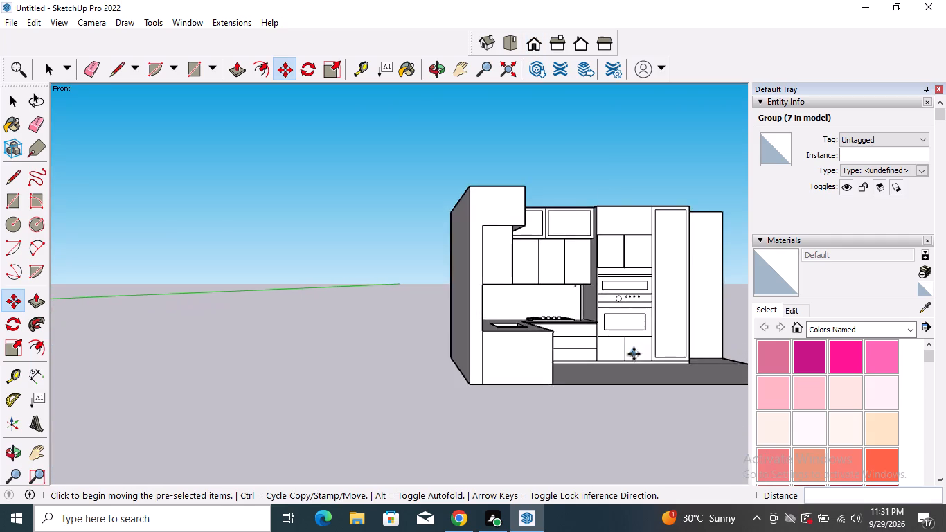
middle_click_drag(634, 354, 388, 367)
scroll(474, 362, "up", 11)
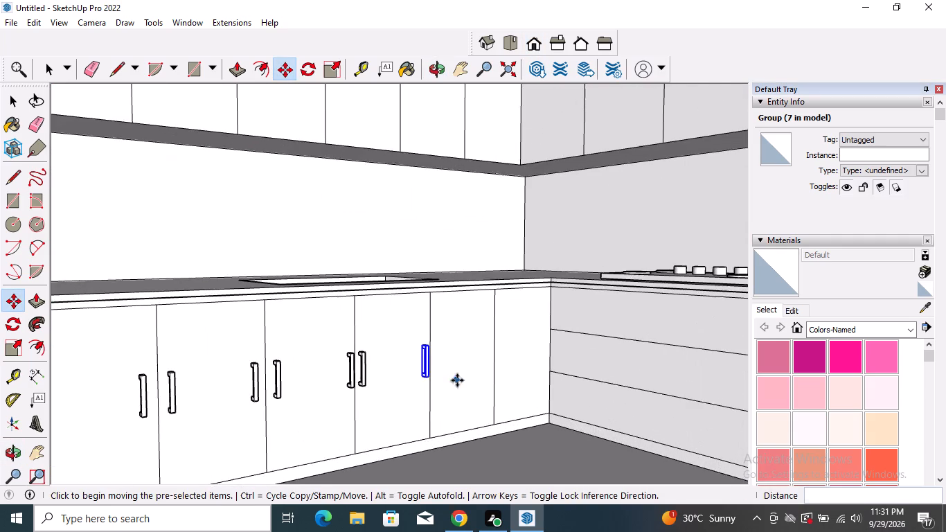
middle_click_drag(457, 380, 285, 396)
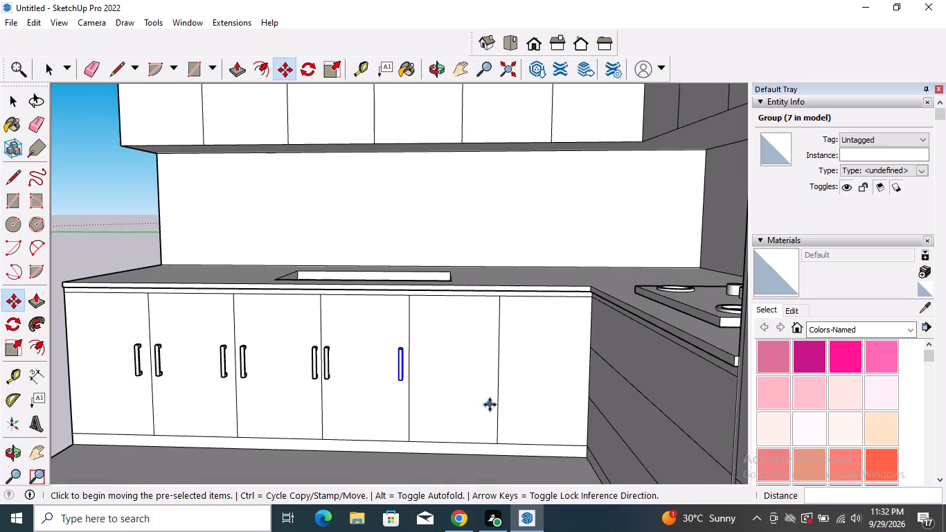
scroll(490, 405, "up", 3)
middle_click_drag(490, 405, 440, 407)
scroll(413, 378, "up", 4)
middle_click_drag(412, 375, 393, 375)
scroll(337, 366, "up", 8)
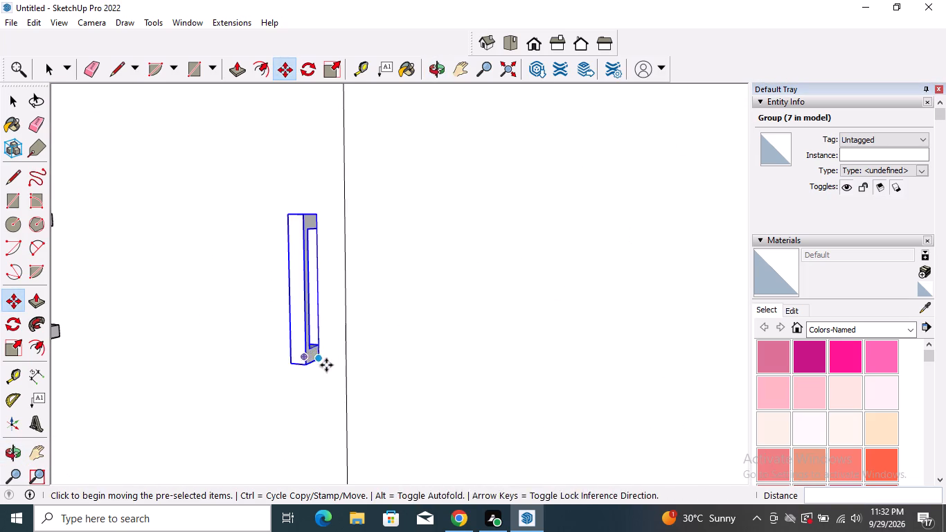
scroll(326, 367, "up", 5)
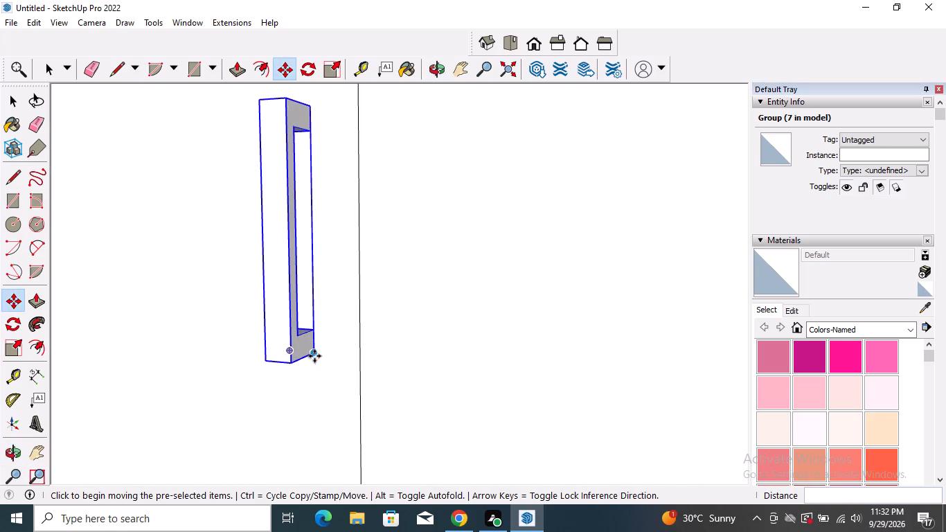
left_click(314, 354)
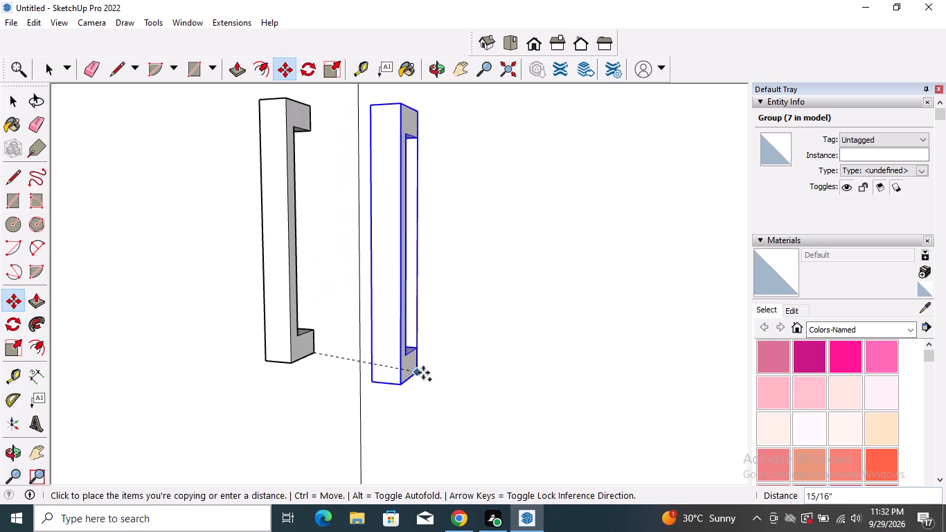
middle_click_drag(425, 372, 504, 375)
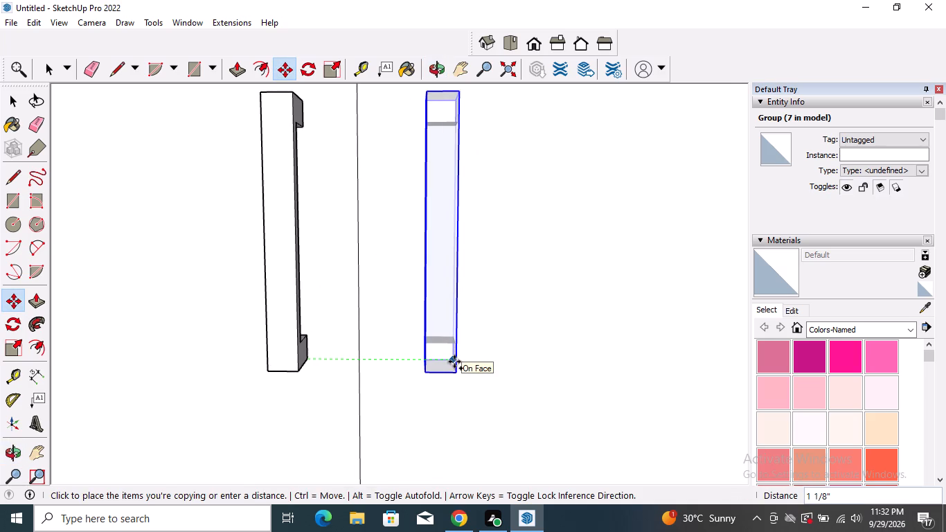
left_click(453, 362)
Copy the fifth door's handle about 4 1/2" along the green axis to that door's opposite edge, beside the sixth door.
scroll(308, 308, "down", 6)
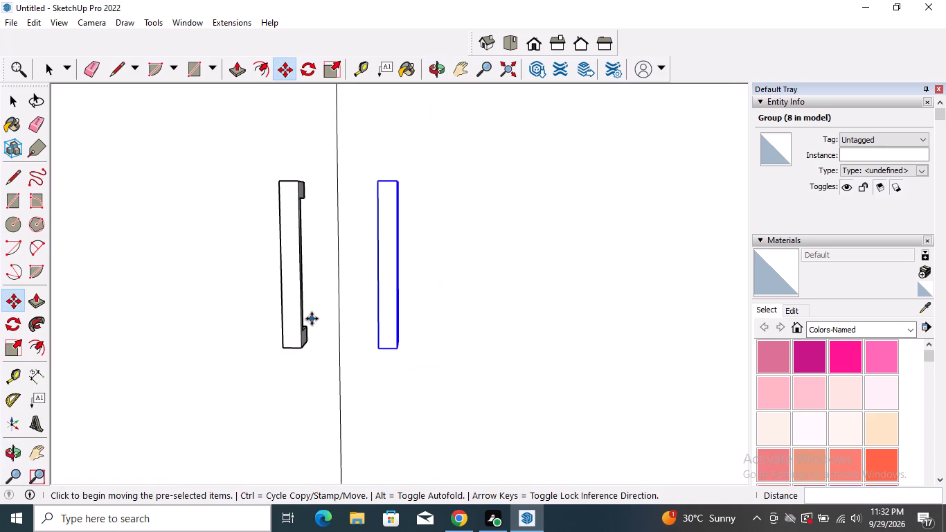
scroll(312, 319, "down", 5)
middle_click_drag(539, 344, 403, 337)
scroll(307, 321, "up", 5)
left_click(304, 320)
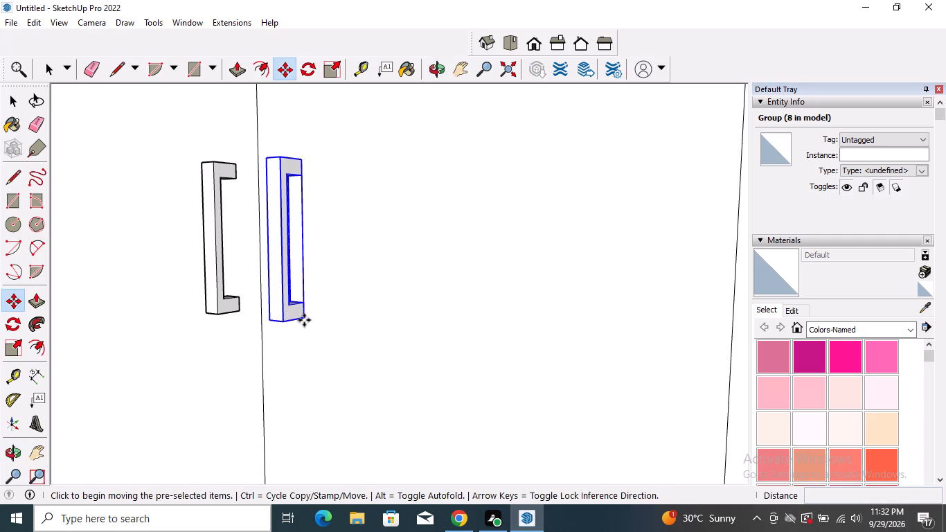
scroll(380, 320, "down", 3)
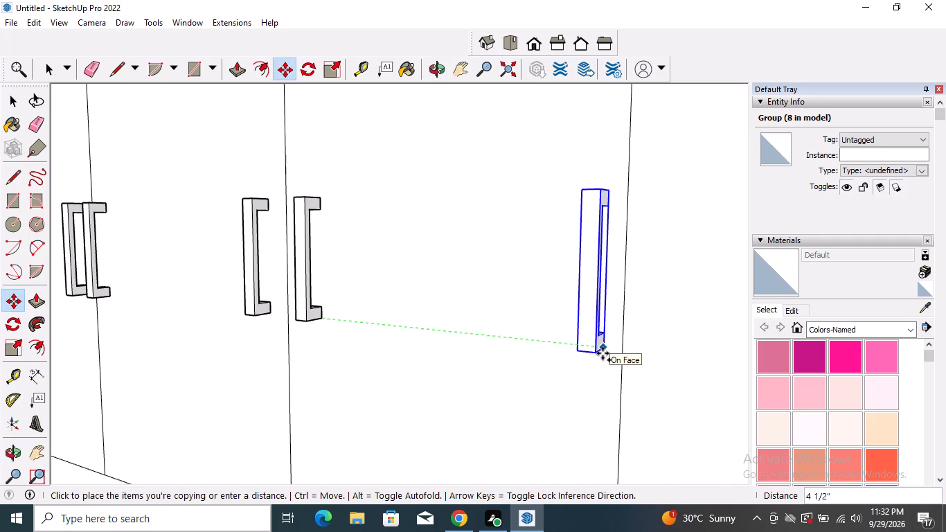
left_click(603, 353)
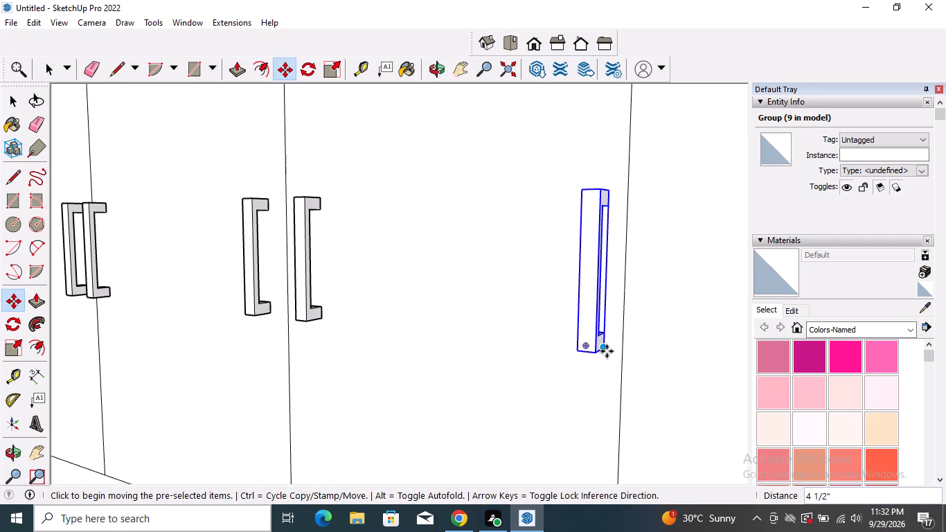
Copy the handle at the fifth door's far edge about 11/16" along the green axis onto the sixth base cabinet door.
left_click(607, 351)
middle_click_drag(635, 353, 678, 357)
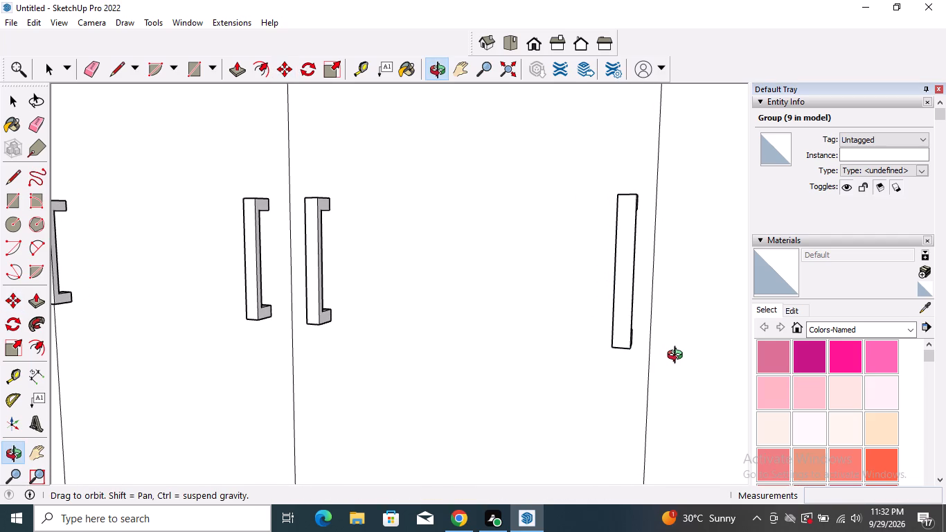
middle_click_drag(678, 357, 681, 358)
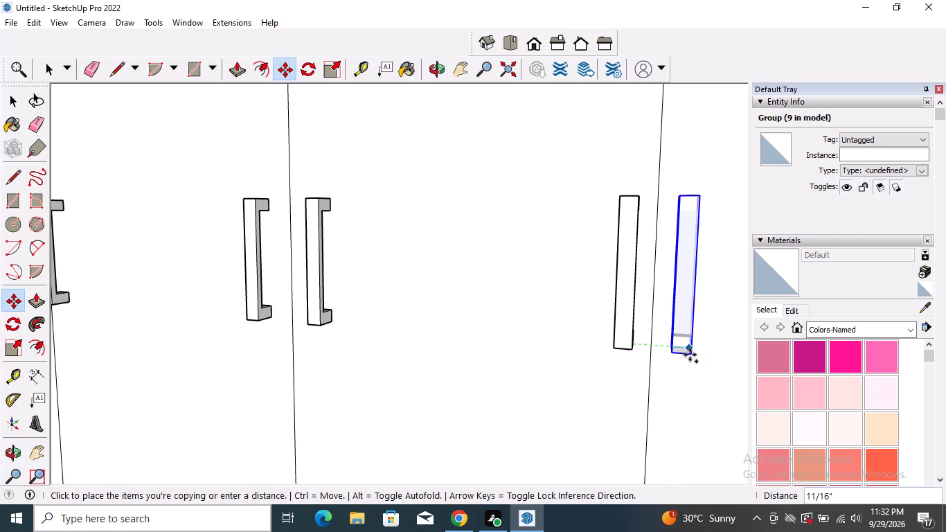
left_click(690, 355)
Copy the sixth base cabinet door's handle up about 1' 9 13/16" onto the fifth wall cabinet door, beside the sixth door's seam.
scroll(363, 341, "down", 10)
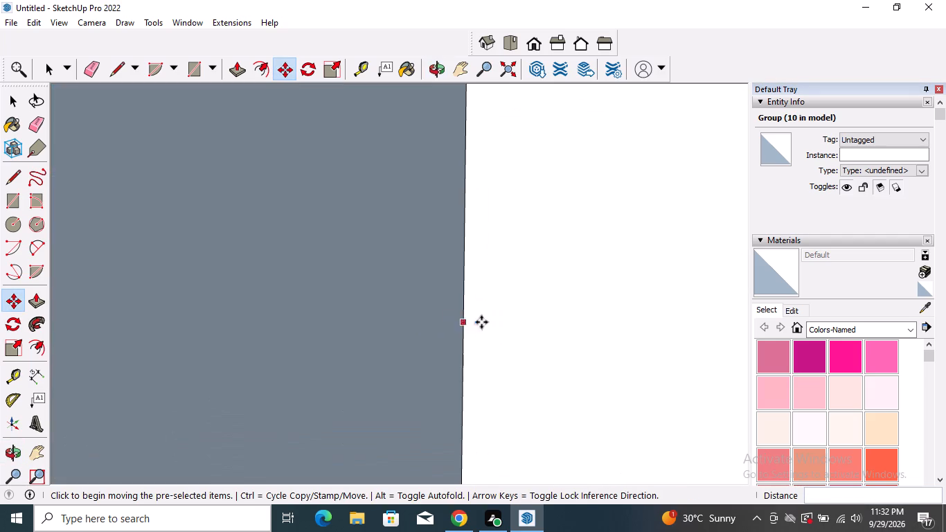
left_click(528, 47)
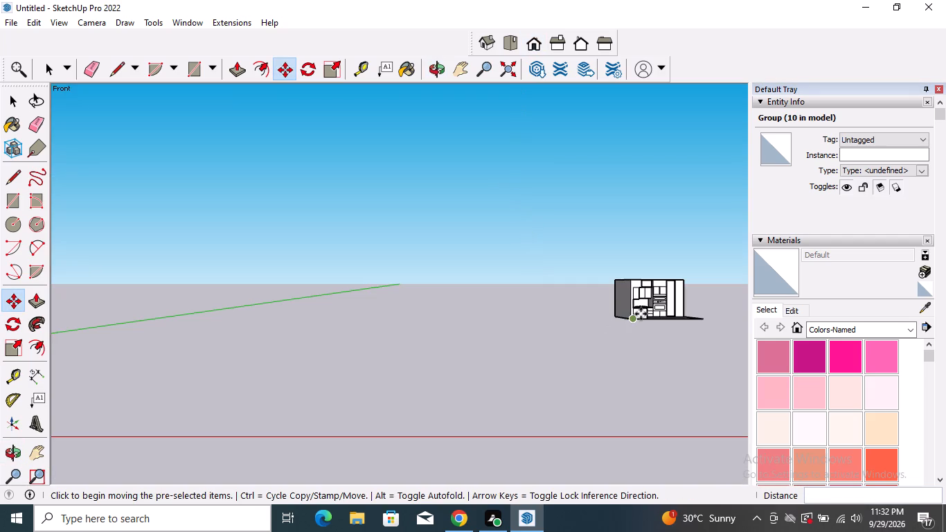
scroll(652, 294, "up", 19)
scroll(653, 344, "up", 5)
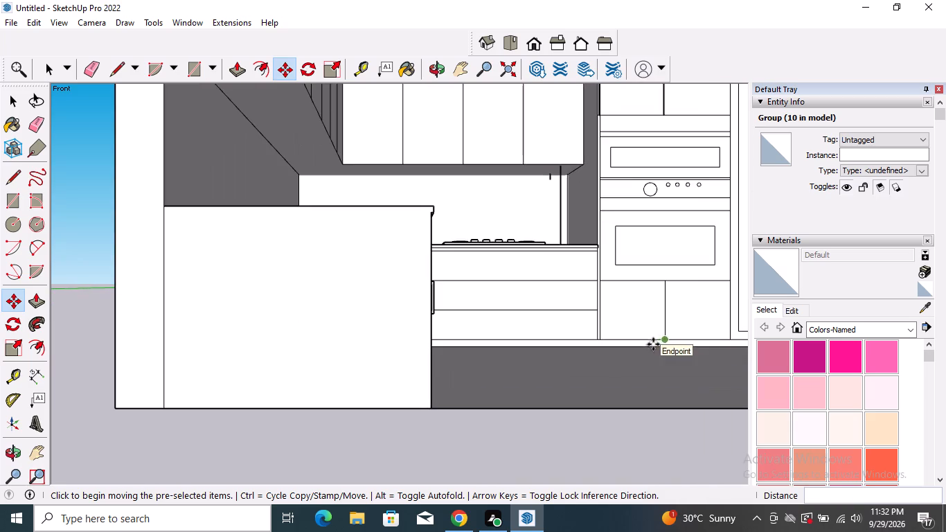
middle_click_drag(639, 339, 571, 369)
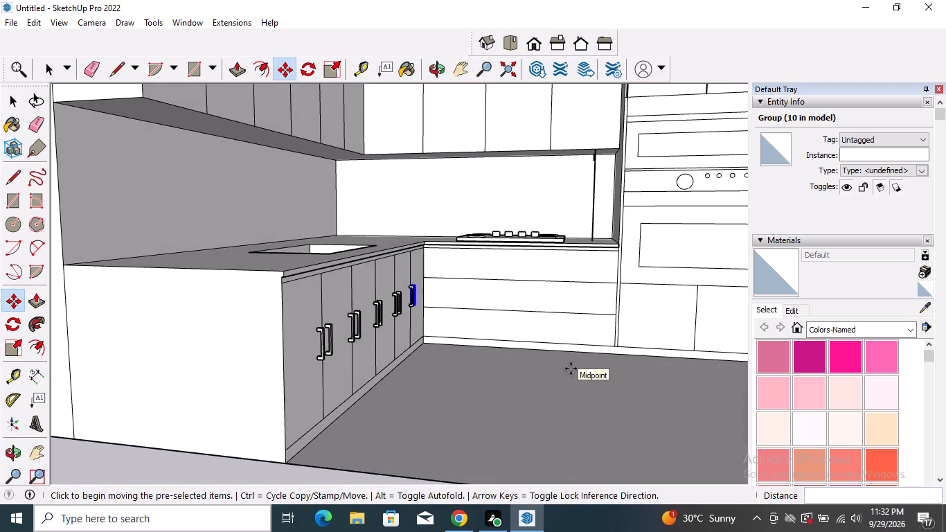
scroll(571, 369, "down", 1)
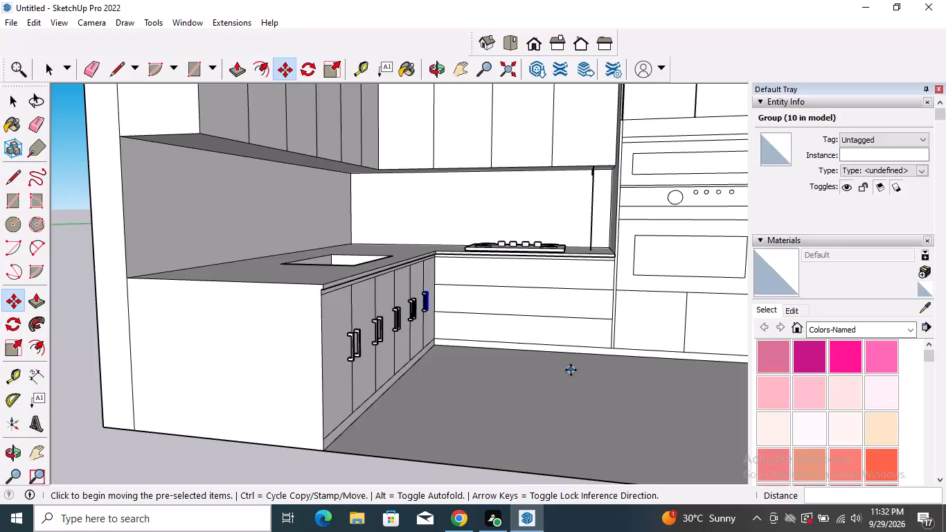
scroll(447, 405, "down", 4)
scroll(434, 274, "up", 5)
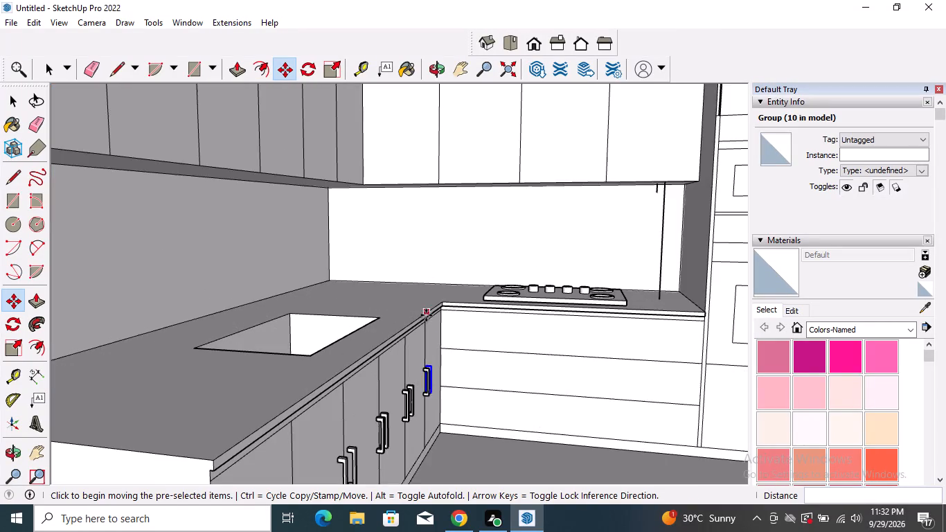
scroll(426, 392, "up", 15)
middle_click_drag(413, 393, 322, 399)
scroll(448, 375, "up", 9)
middle_click_drag(398, 382, 253, 387)
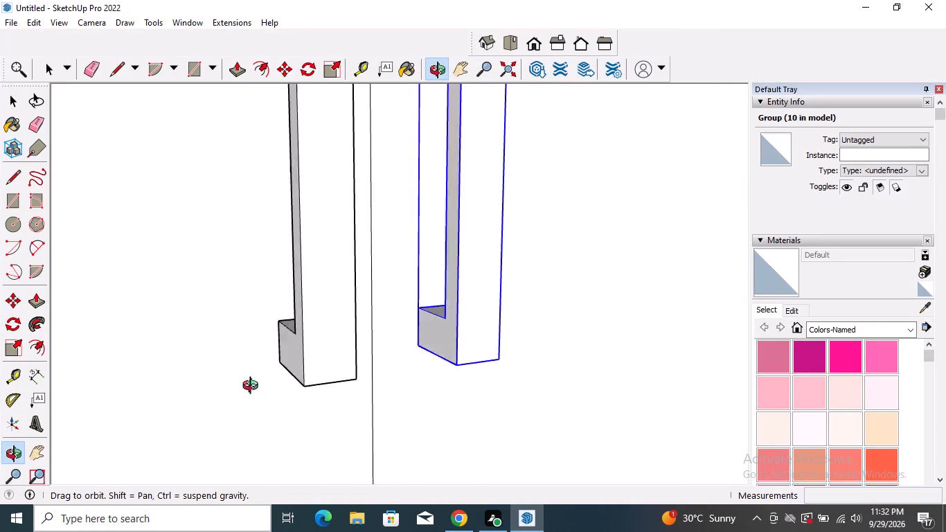
middle_click_drag(253, 387, 172, 387)
scroll(391, 381, "up", 5)
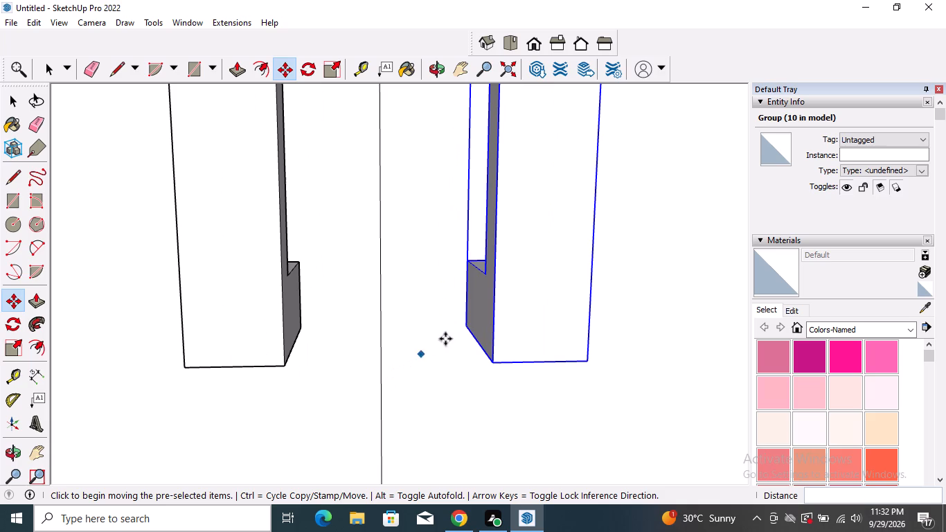
left_click(465, 326)
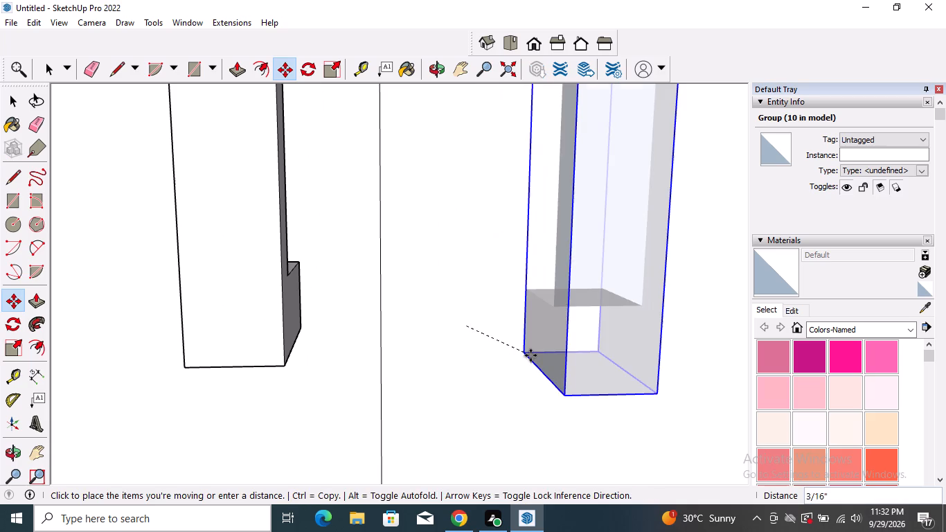
scroll(526, 421, "down", 16)
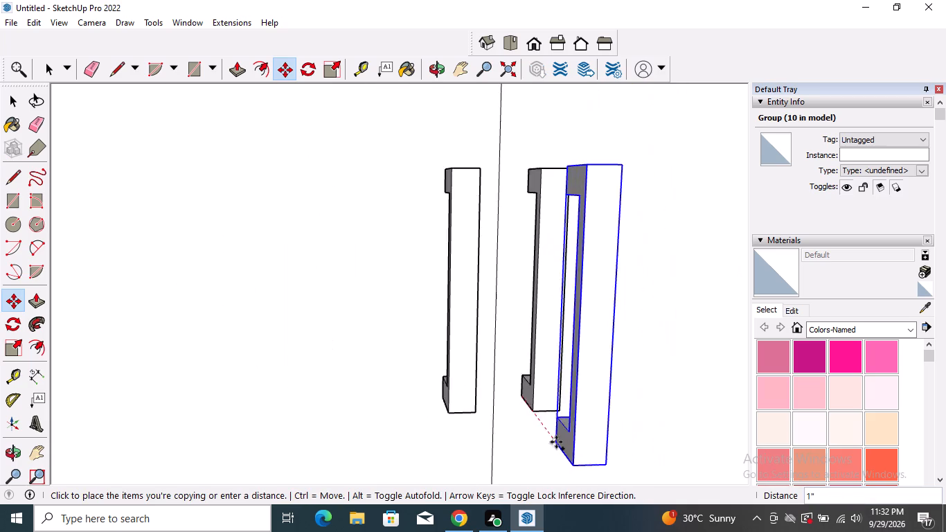
scroll(556, 442, "down", 19)
scroll(587, 446, "down", 5)
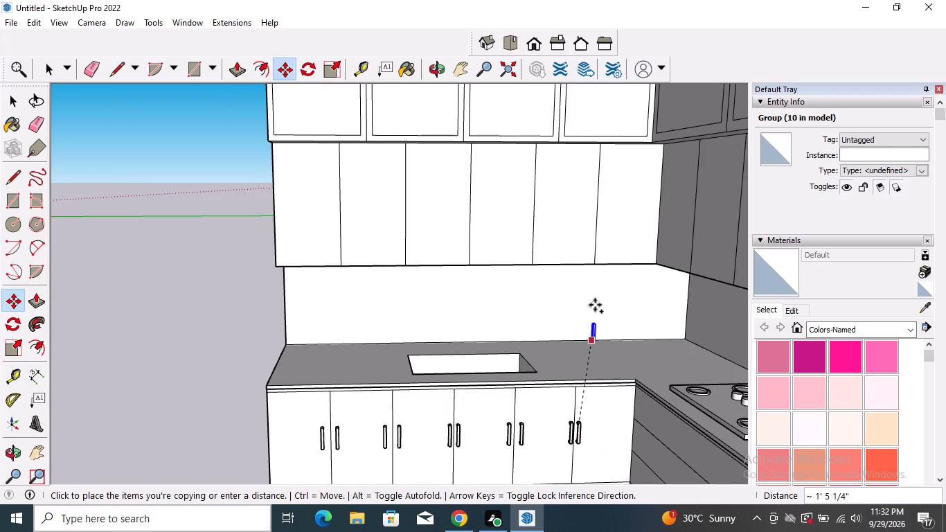
scroll(614, 230, "up", 7)
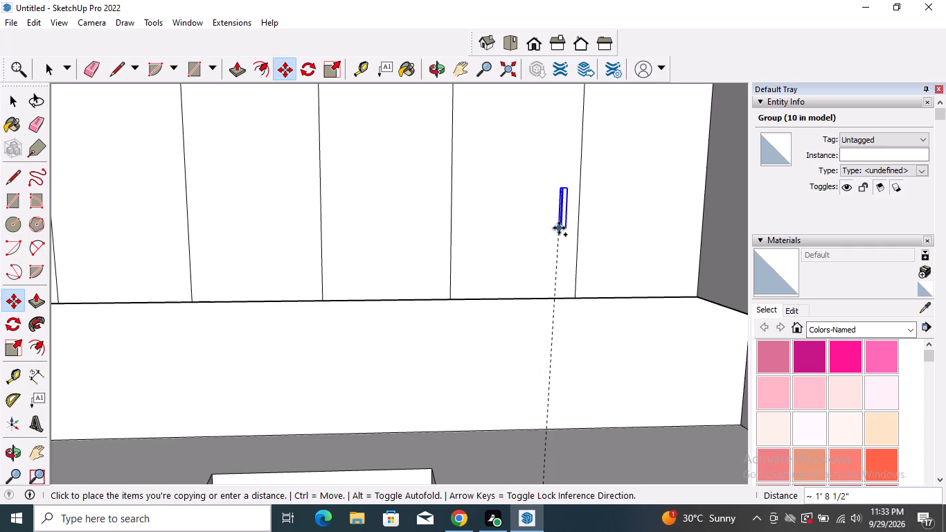
scroll(548, 247, "down", 3)
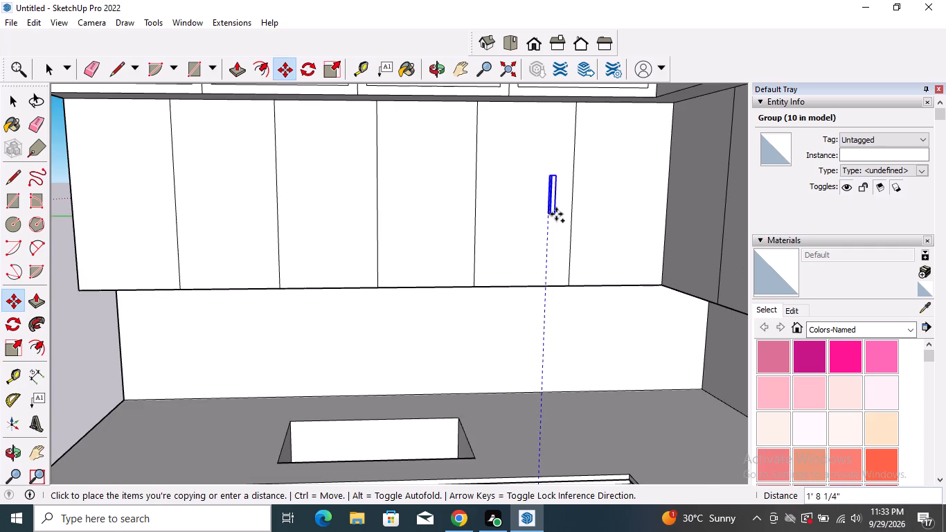
middle_click_drag(556, 213, 504, 222)
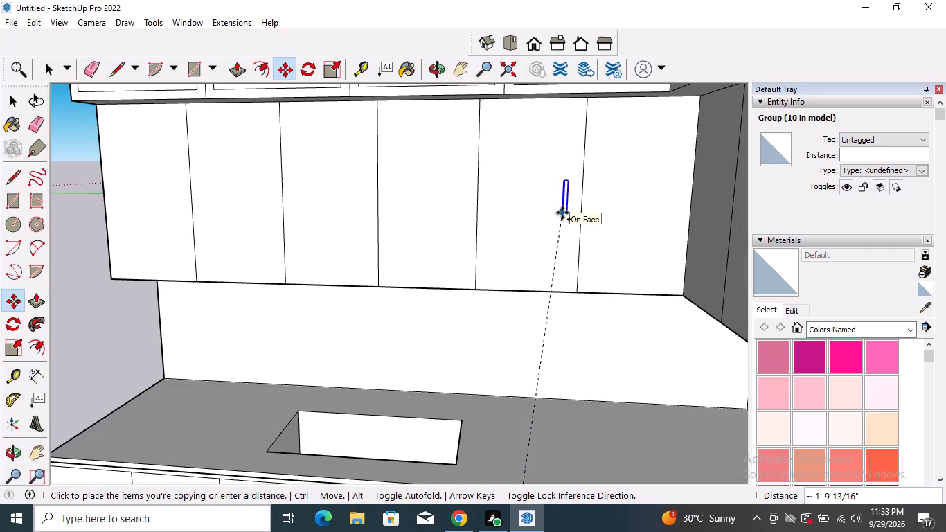
left_click(562, 212)
Copy the fifth wall door's handle about 1 15/16" along the green axis, across the seam onto the sixth wall door by the corner.
scroll(598, 210, "up", 7)
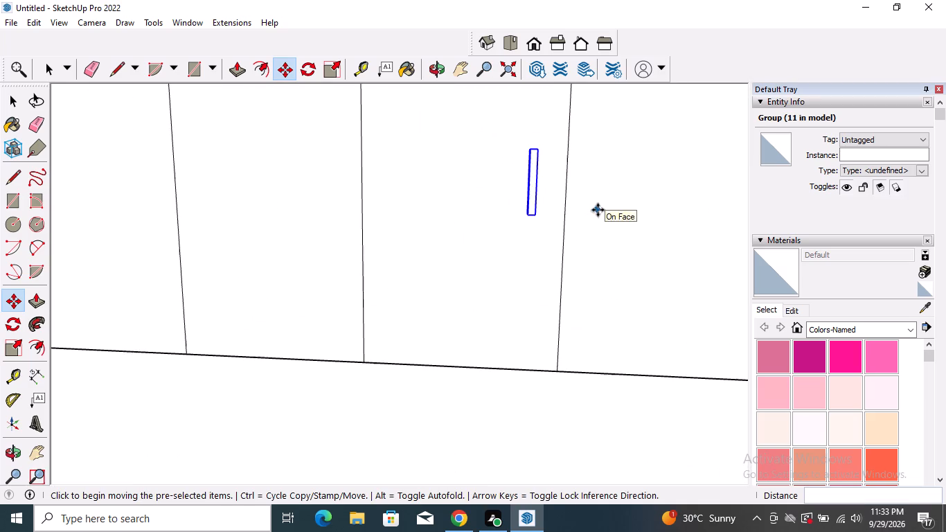
middle_click_drag(598, 209, 506, 213)
scroll(533, 213, "up", 4)
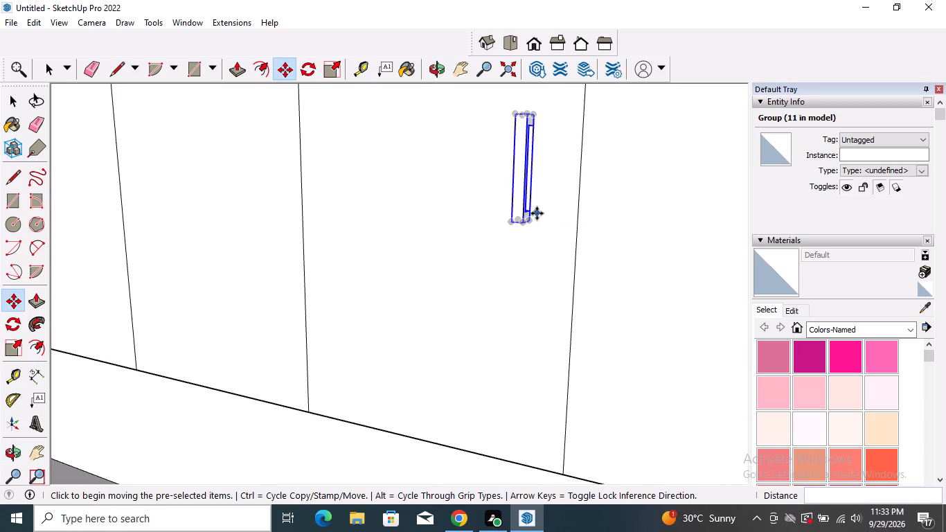
left_click(533, 220)
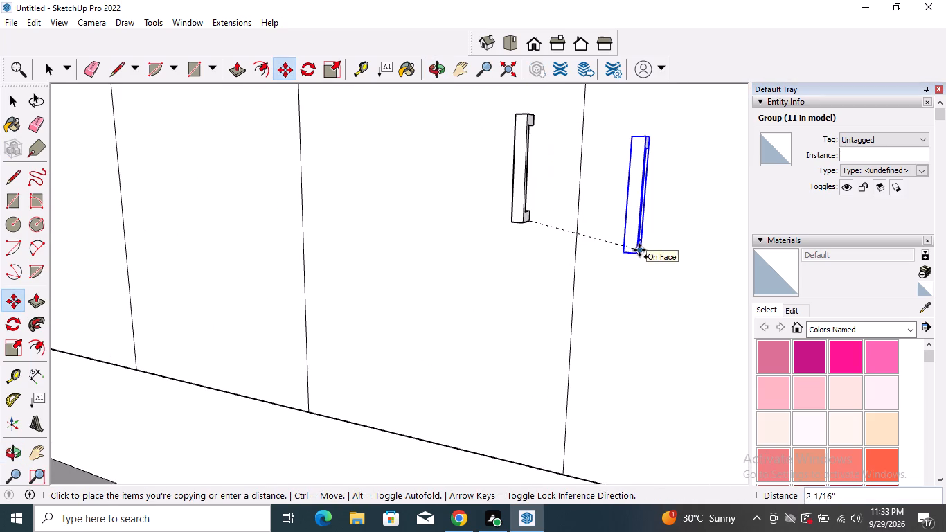
middle_click_drag(637, 249, 702, 233)
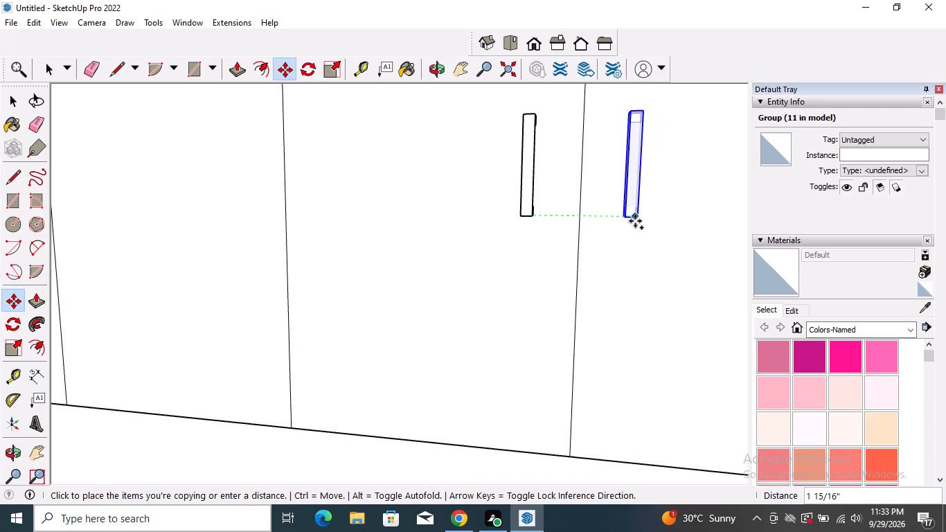
left_click(634, 221)
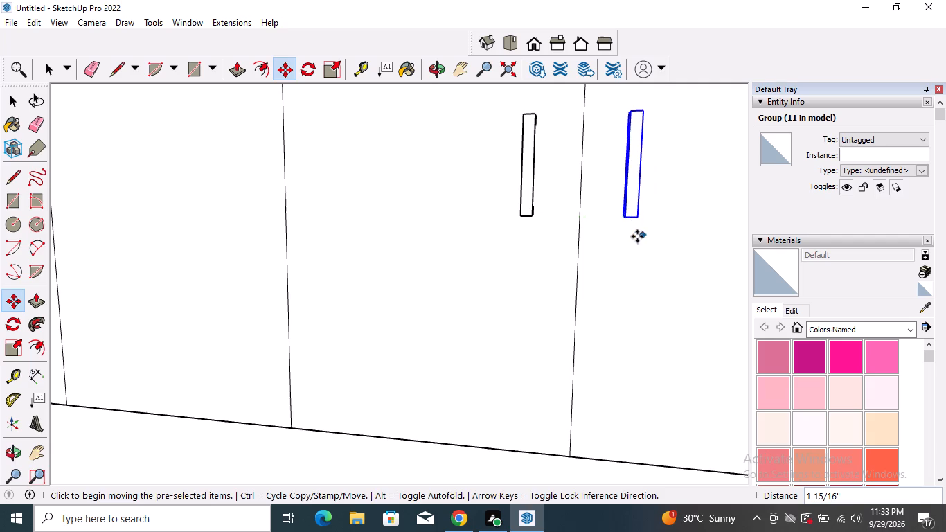
Copy the sixth wall door's handle about 6 3/8" along the green axis to the fifth wall door's opposite edge, beside the fourth door.
scroll(617, 217, "up", 6)
middle_click_drag(616, 220, 691, 225)
scroll(591, 213, "up", 4)
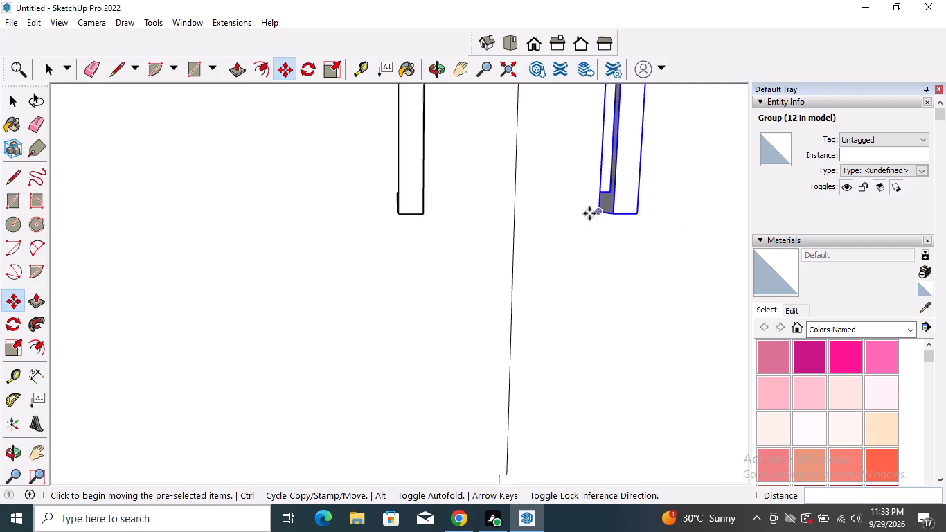
left_click(599, 211)
scroll(591, 221, "down", 3)
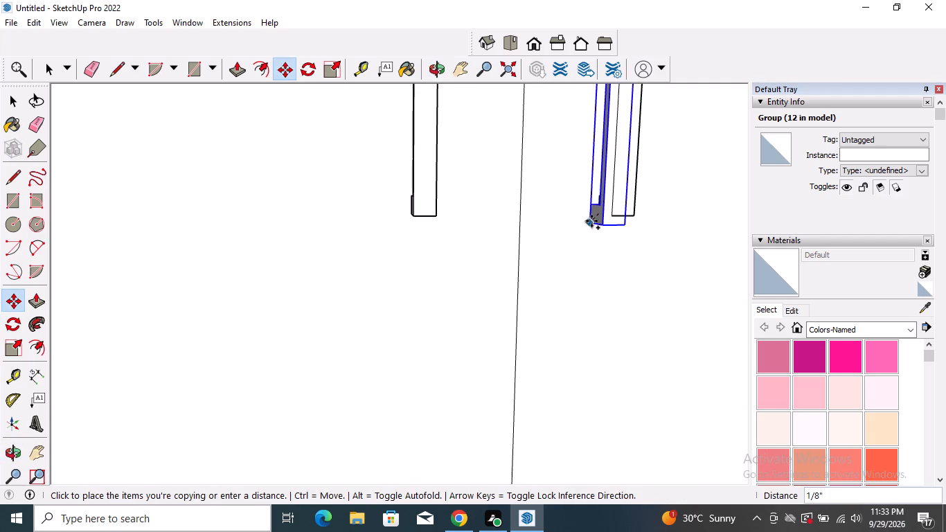
scroll(591, 221, "down", 13)
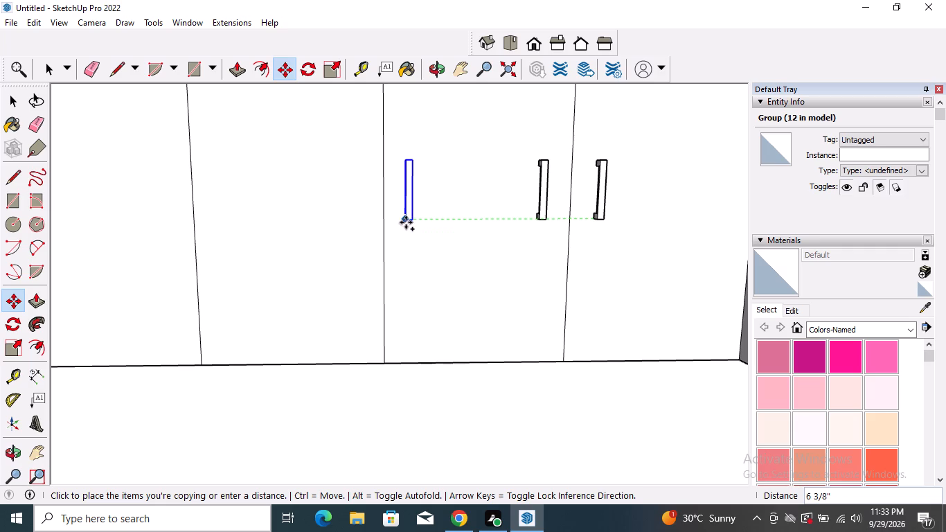
left_click(406, 222)
Copy the handle at the fifth wall door's far edge about 1 1/2" along the green axis, across the seam onto the fourth wall door.
left_click(406, 222)
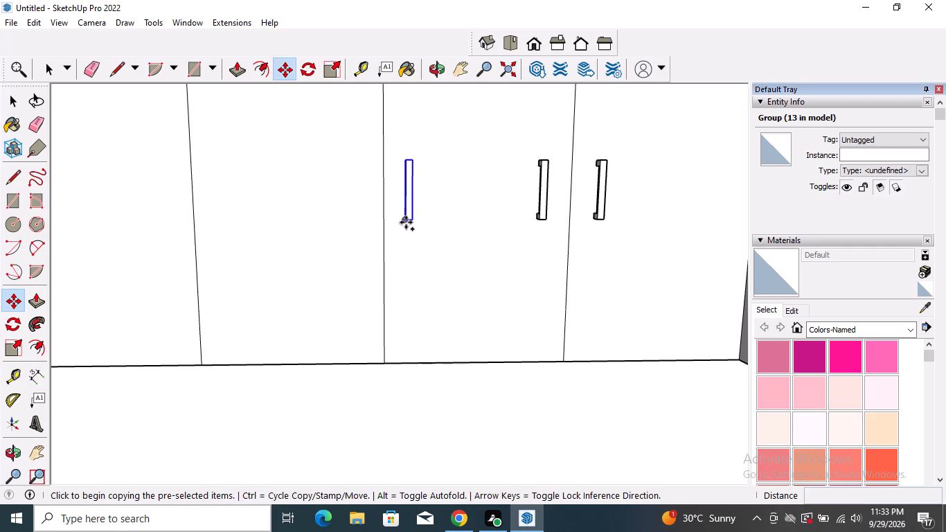
left_click(357, 222)
Copy the fourth wall door's handle about 4 11/16" along the green axis to that door's opposite edge, beside the third door.
left_click(357, 222)
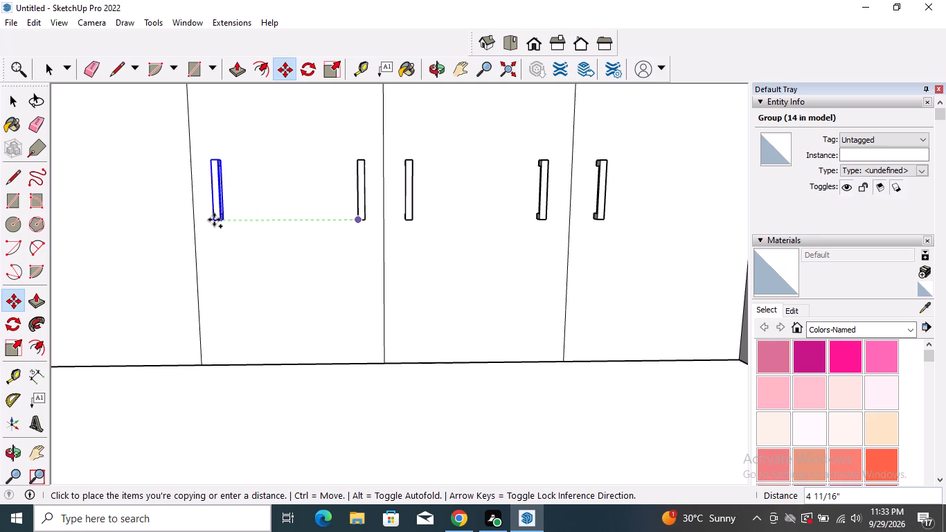
left_click(211, 220)
Copy the handle at the fourth wall door's far edge about 1 1/2" along the green axis, across the seam onto the third wall door.
scroll(355, 229, "down", 5)
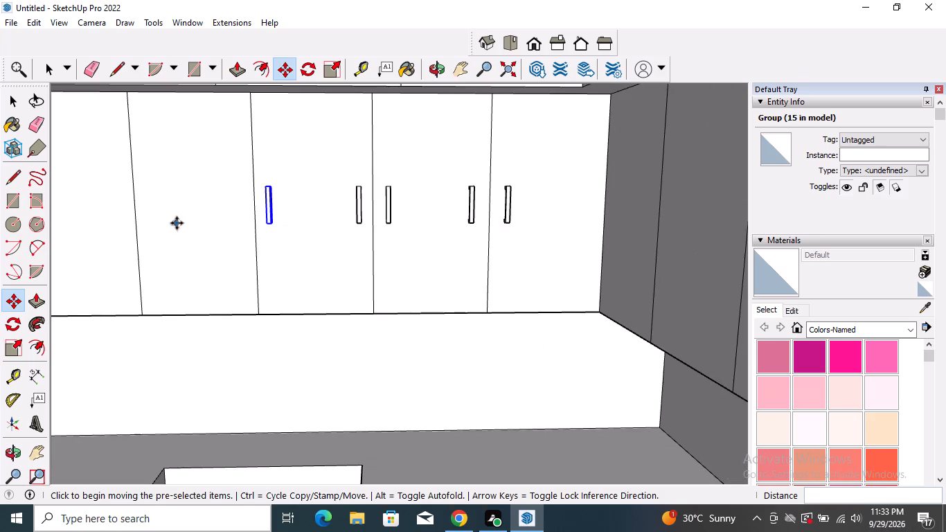
middle_click_drag(233, 247, 278, 251)
scroll(262, 236, "up", 9)
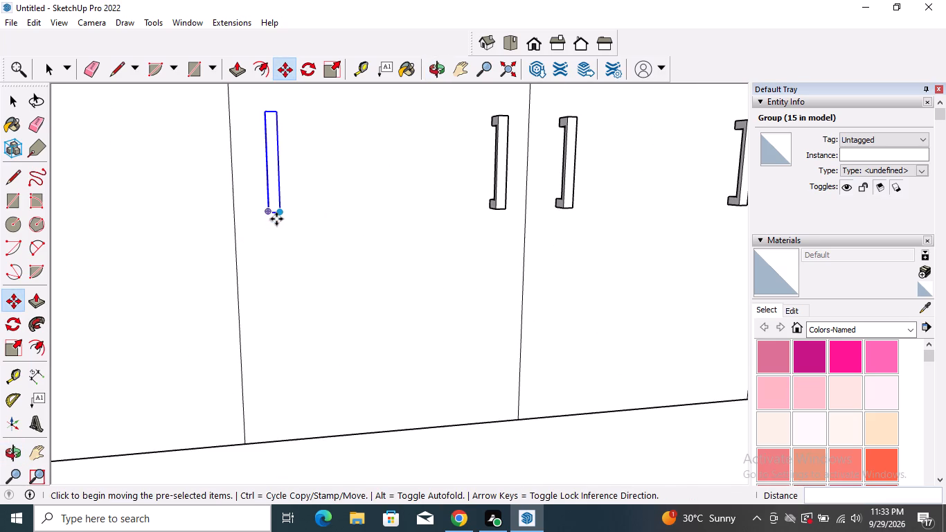
left_click(276, 218)
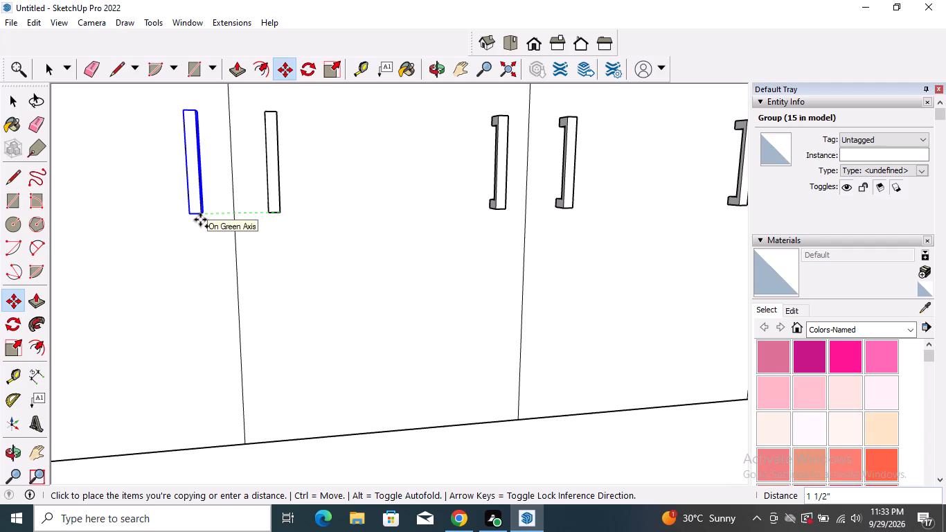
left_click(200, 220)
Copy the third wall door's handle about 4 3/4" along the green axis to that door's opposite edge, beside the second door.
left_click(206, 215)
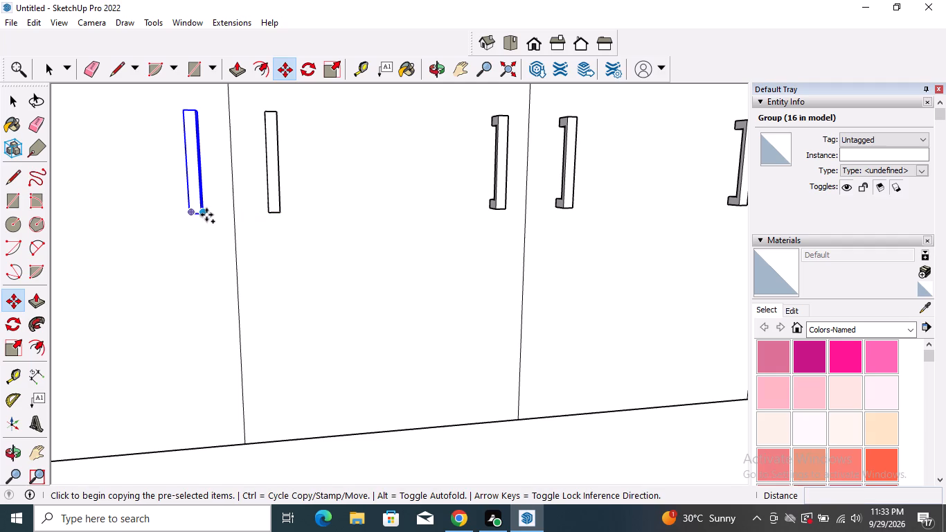
scroll(206, 214, "down", 13)
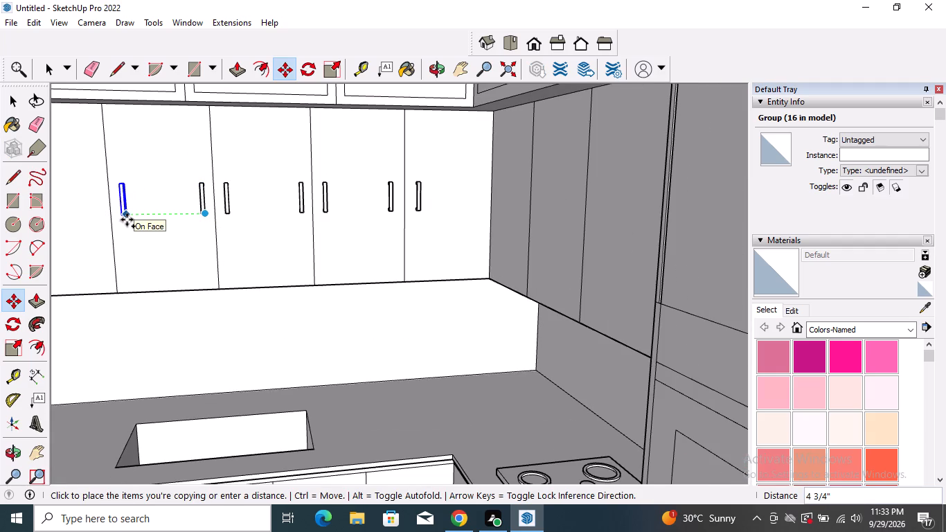
left_click(127, 220)
Copy the handle at the third wall door's far edge about 1 3/4" along the green axis, across the seam onto the second wall door.
left_click(125, 219)
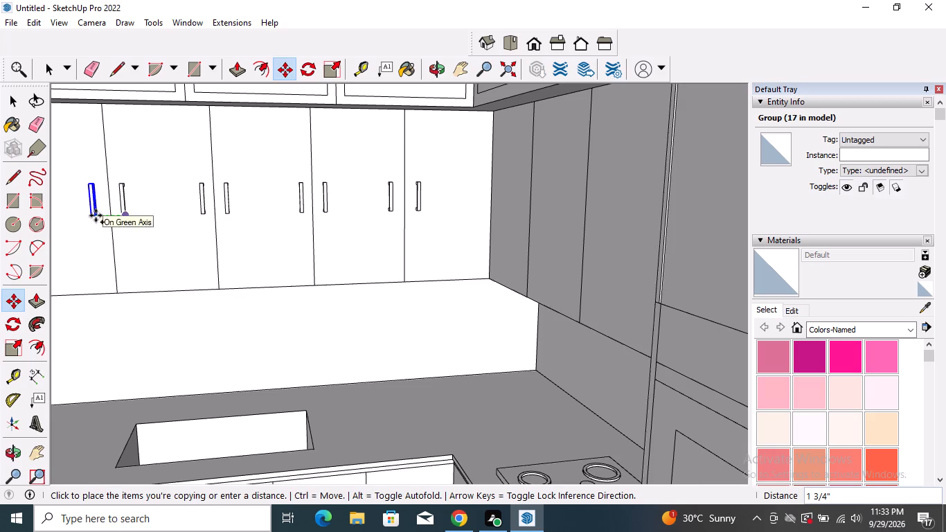
left_click(96, 215)
Copy the second wall door's handle about 4 1/2" along the green axis to that door's opposite edge, beside the first door.
scroll(349, 247, "down", 8)
scroll(206, 227, "up", 3)
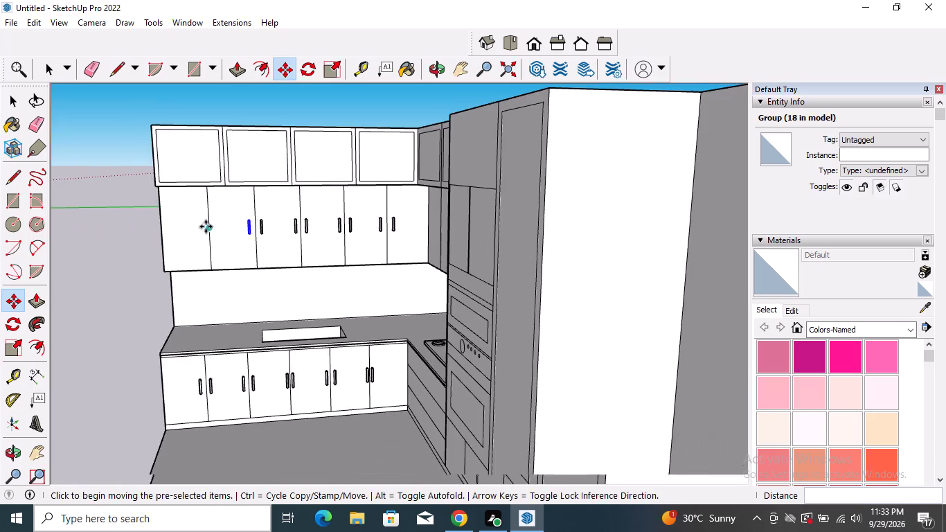
scroll(206, 227, "up", 6)
left_click(317, 248)
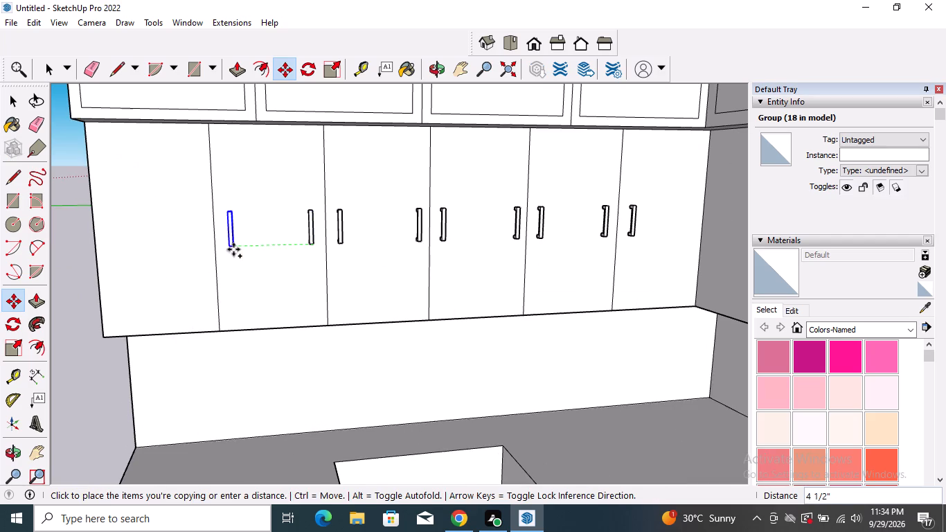
left_click(231, 249)
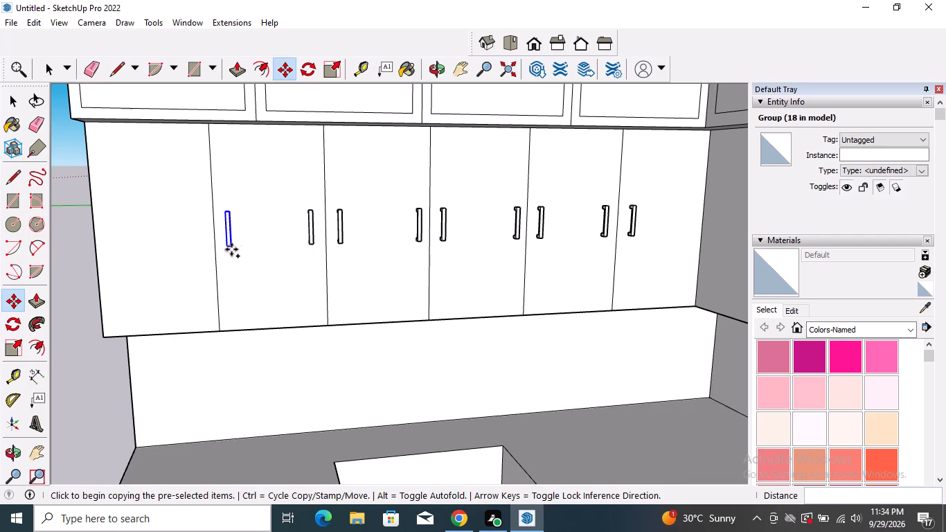
Copy the handle at the second wall door's far edge about 1 3/4" along the green axis, across the seam onto the first wall door.
left_click(231, 249)
left_click(199, 249)
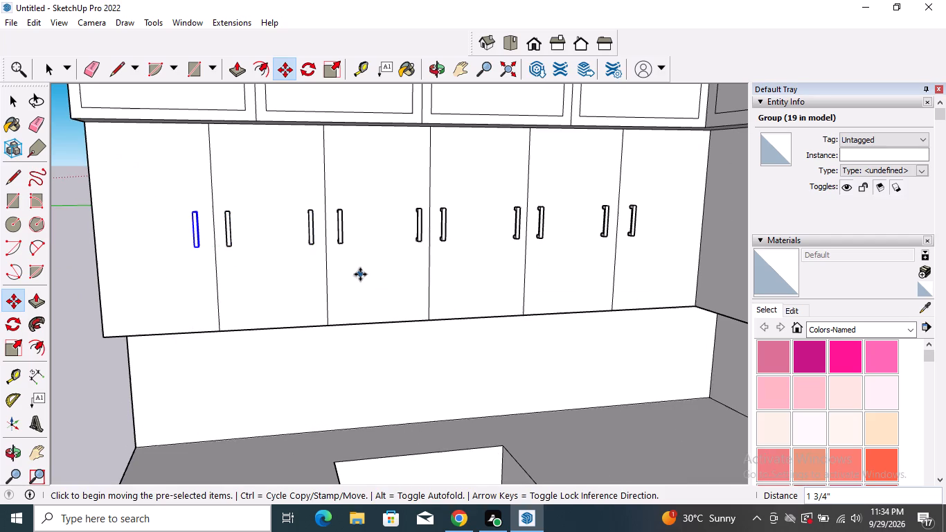
scroll(364, 275, "down", 4)
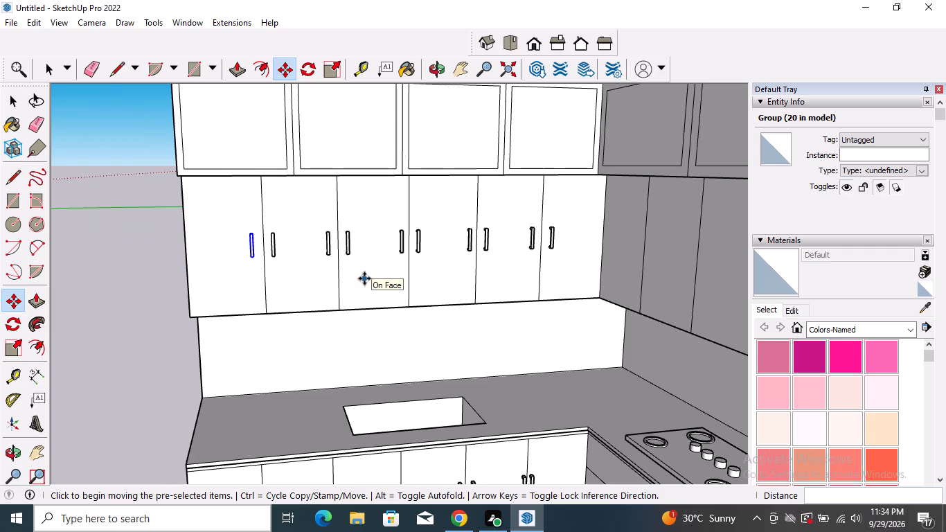
Copy the first wall door's handle about 11 3/4" along the green axis into the empty space beyond the cabinet's end.
key("space")
scroll(377, 252, "down", 3)
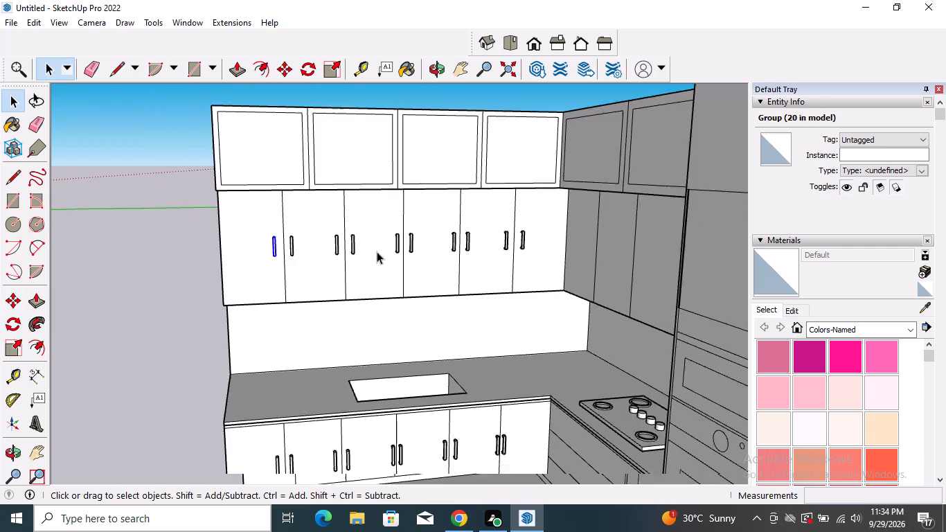
scroll(377, 251, "down", 1)
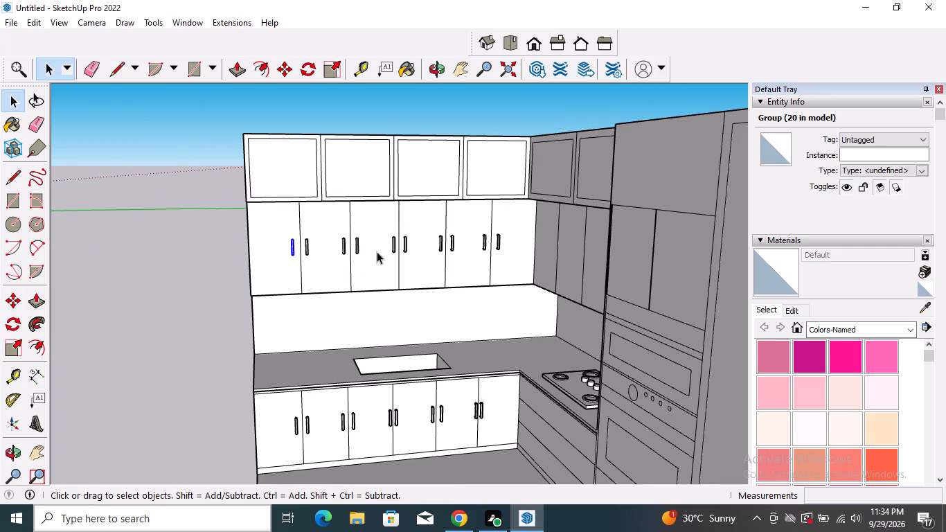
key("m")
left_click(292, 258)
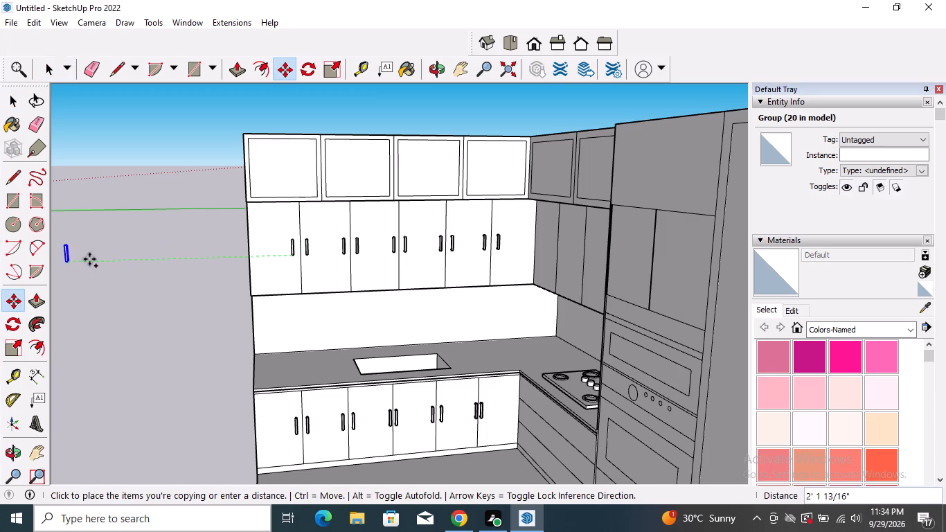
left_click(193, 265)
key("space")
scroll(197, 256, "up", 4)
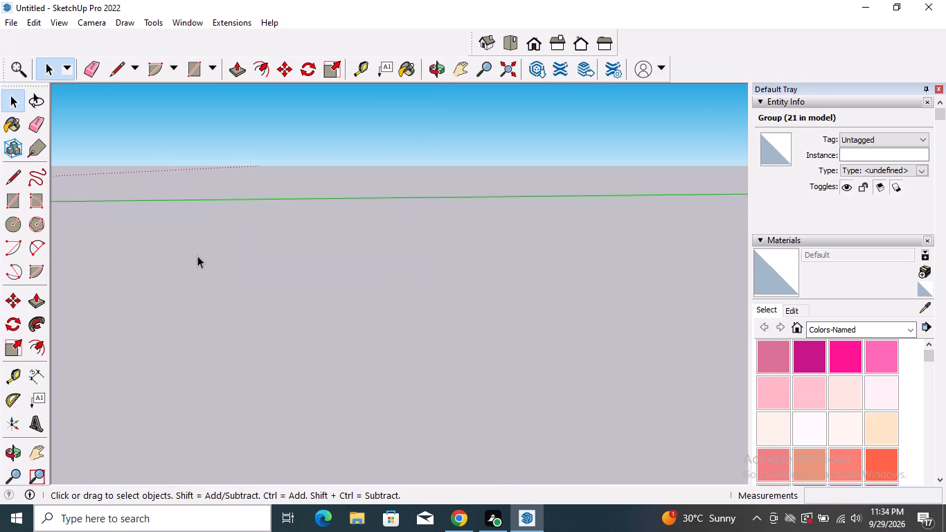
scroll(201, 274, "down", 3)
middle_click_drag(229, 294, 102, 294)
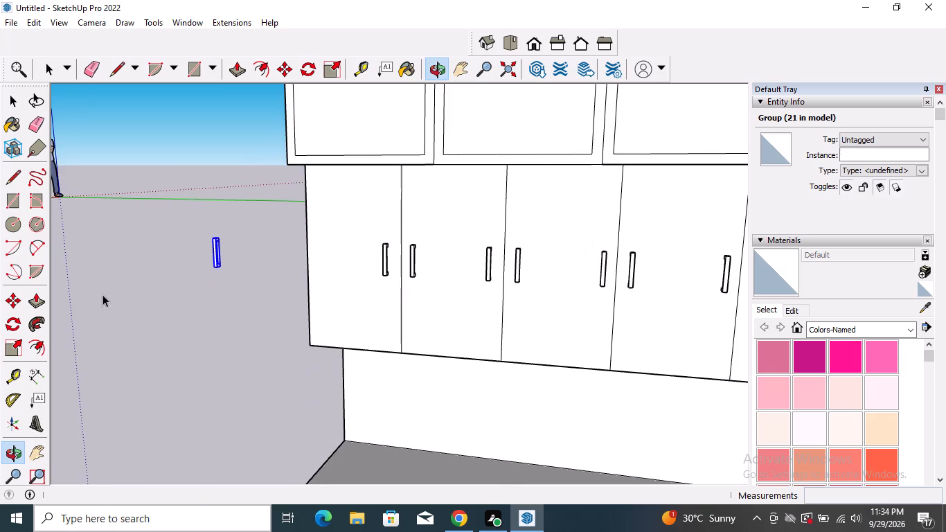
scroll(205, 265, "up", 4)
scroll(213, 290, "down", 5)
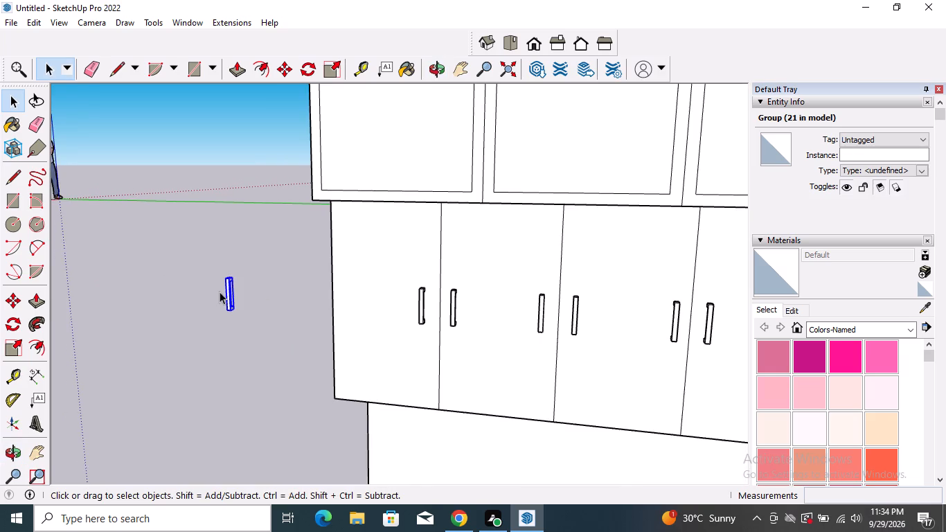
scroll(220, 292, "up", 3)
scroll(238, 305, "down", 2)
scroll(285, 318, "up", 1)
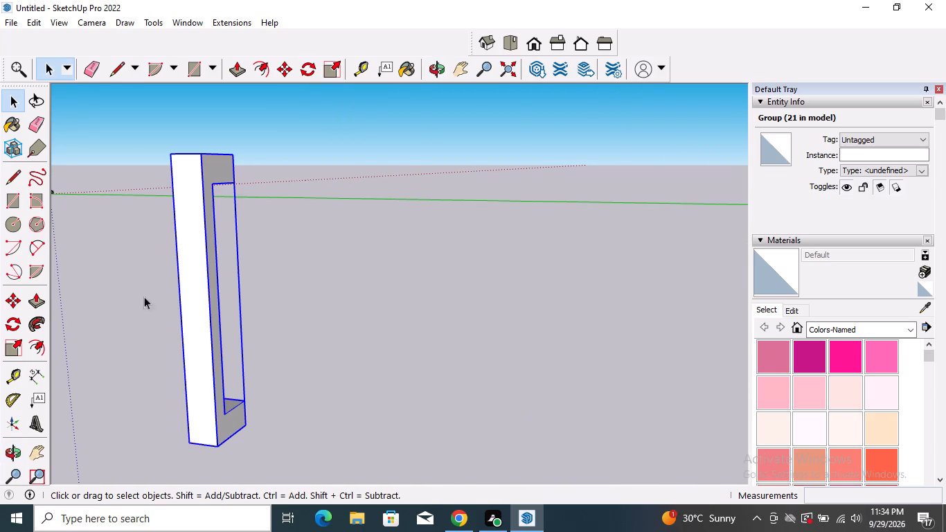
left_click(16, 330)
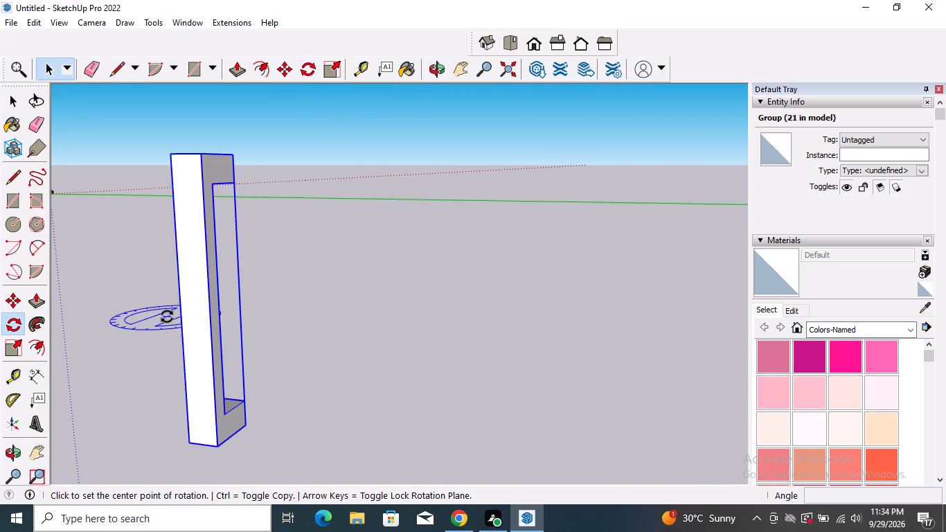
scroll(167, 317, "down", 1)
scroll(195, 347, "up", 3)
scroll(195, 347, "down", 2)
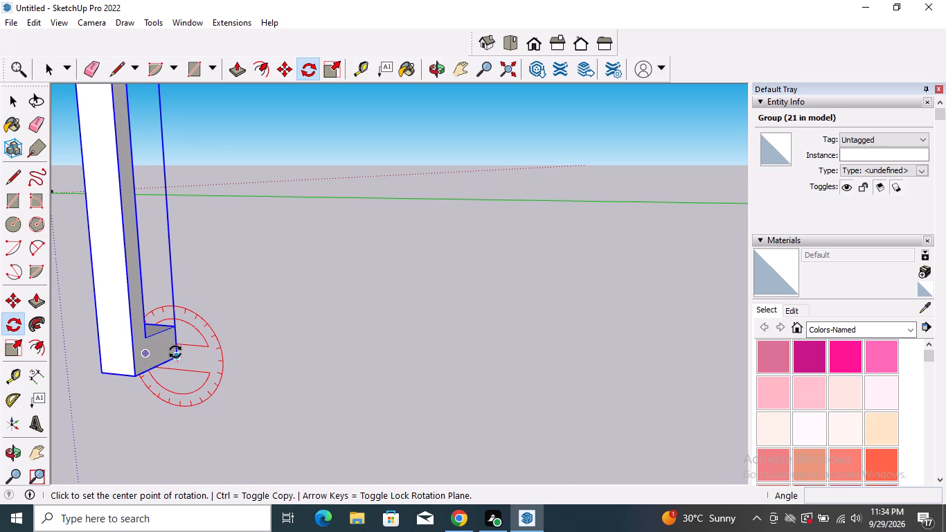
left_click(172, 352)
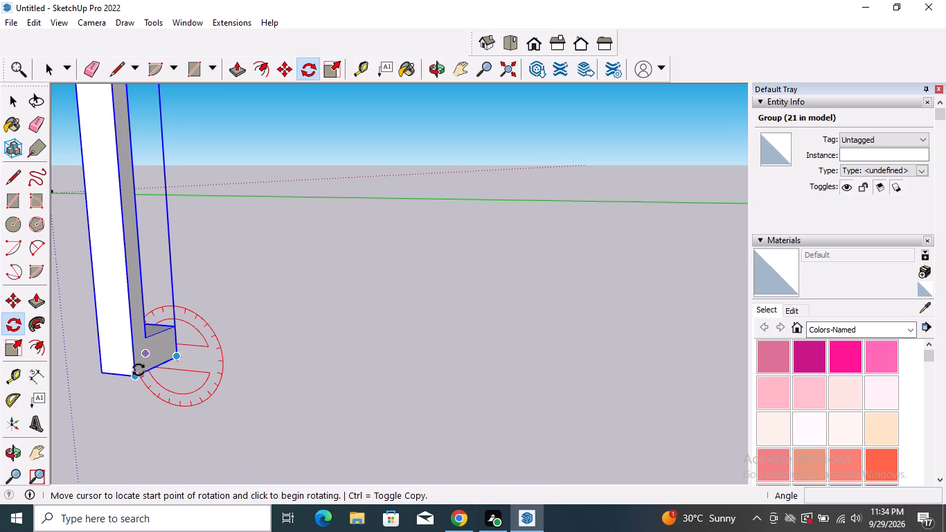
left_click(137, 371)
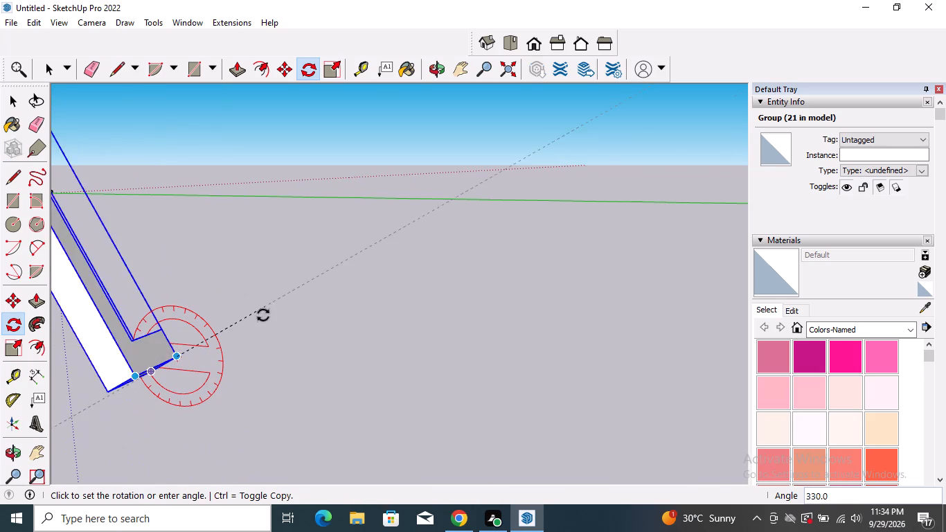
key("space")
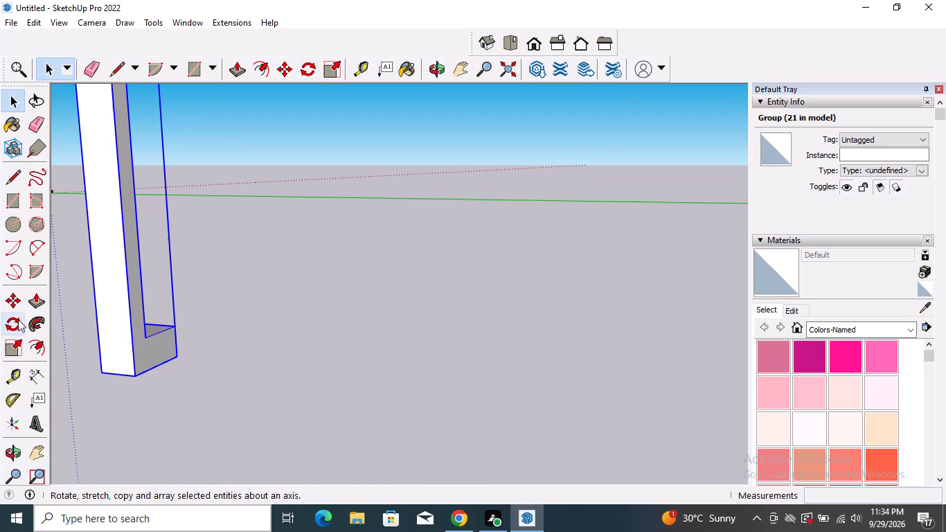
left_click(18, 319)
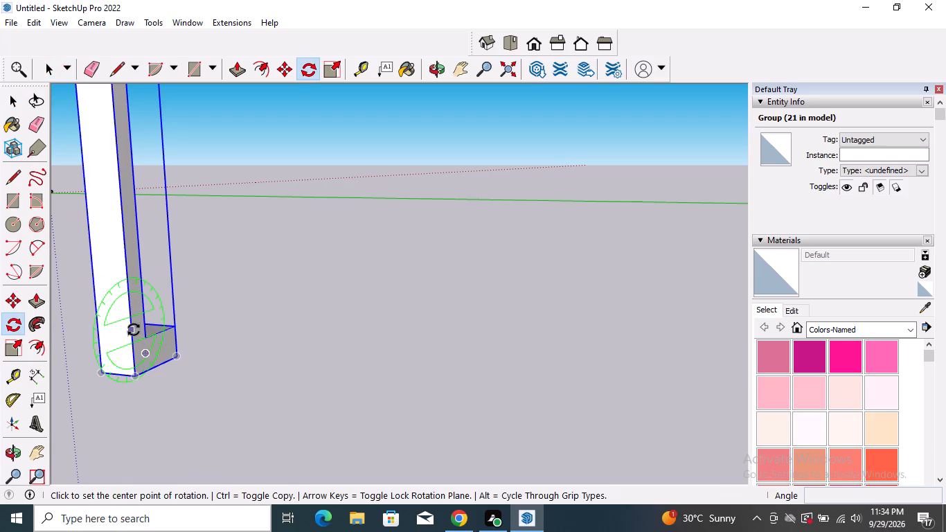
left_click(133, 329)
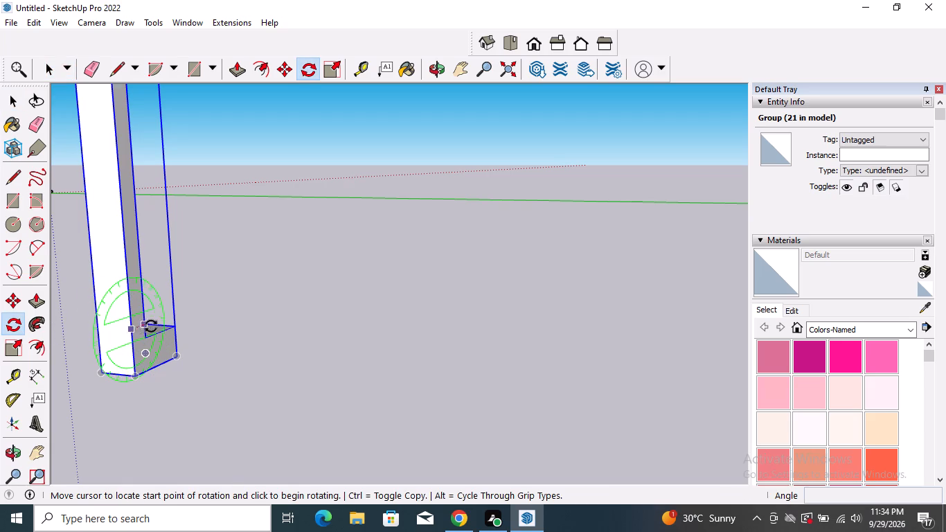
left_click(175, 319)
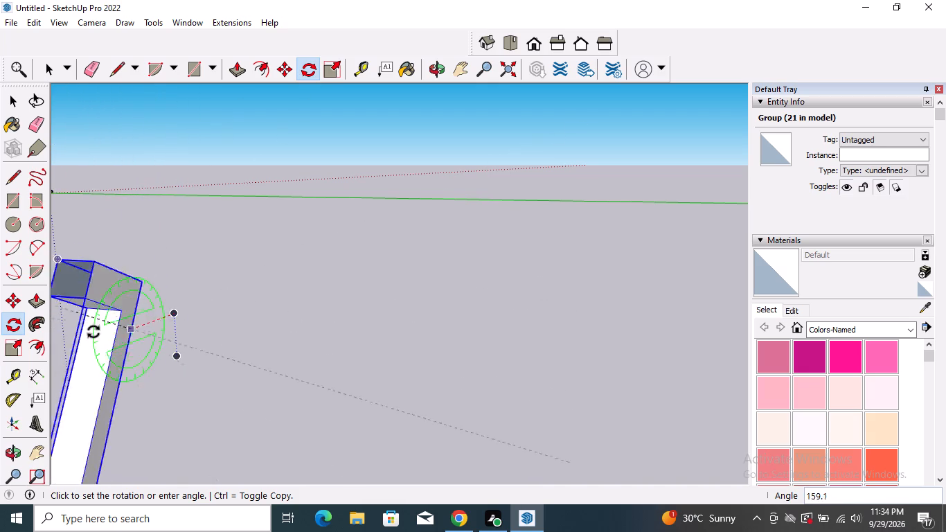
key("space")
Rotate the free-standing handle copy around the red axis, pivoting on its bottom front corner with the short bottom edge as reference.
left_click(10, 318)
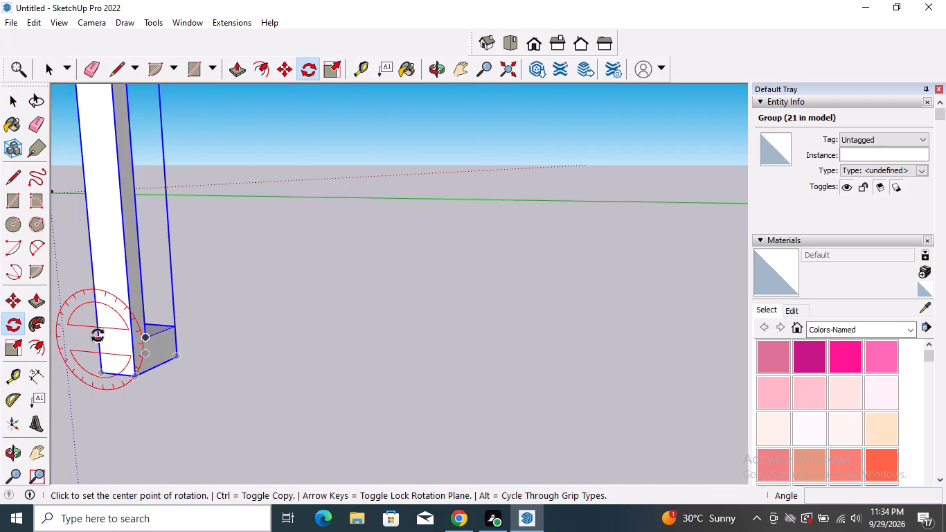
left_click(129, 380)
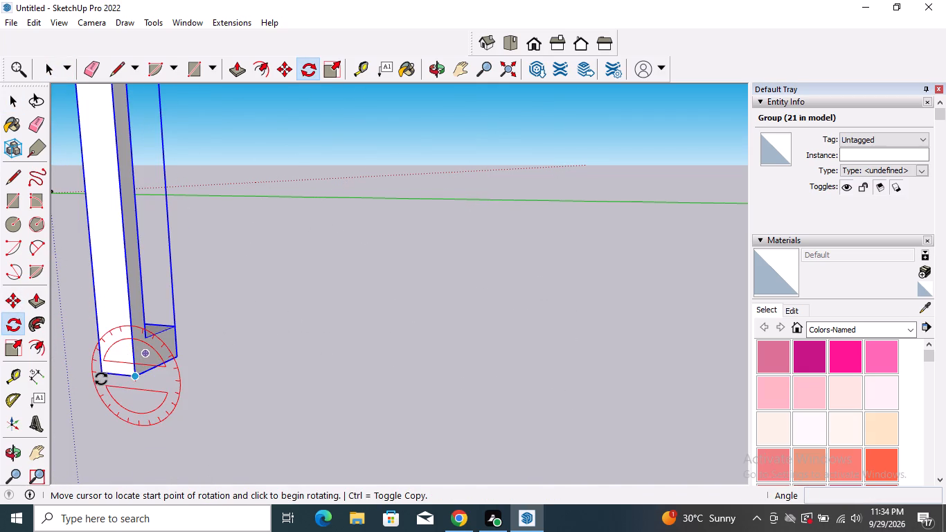
left_click(99, 372)
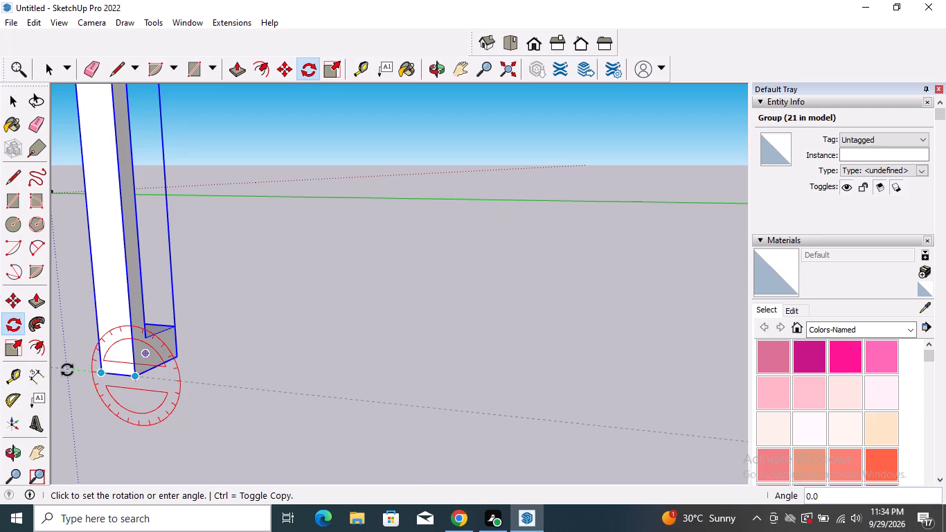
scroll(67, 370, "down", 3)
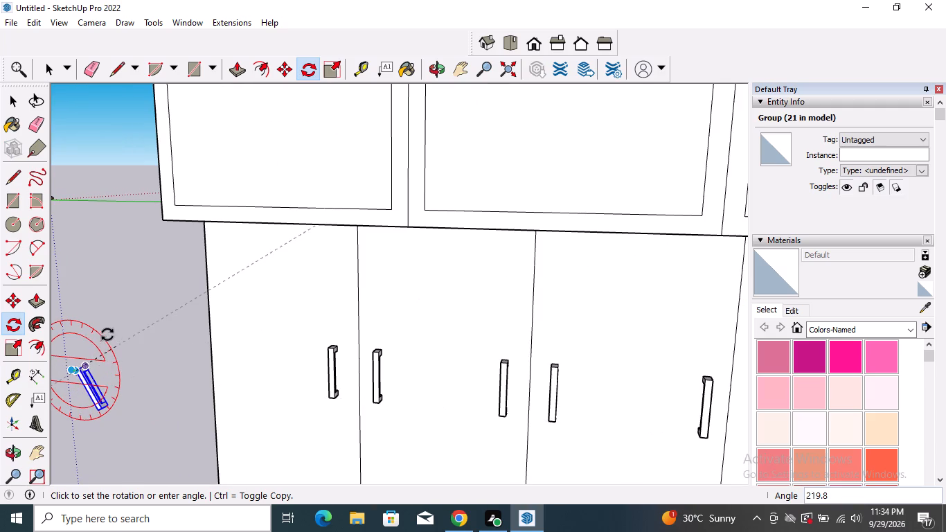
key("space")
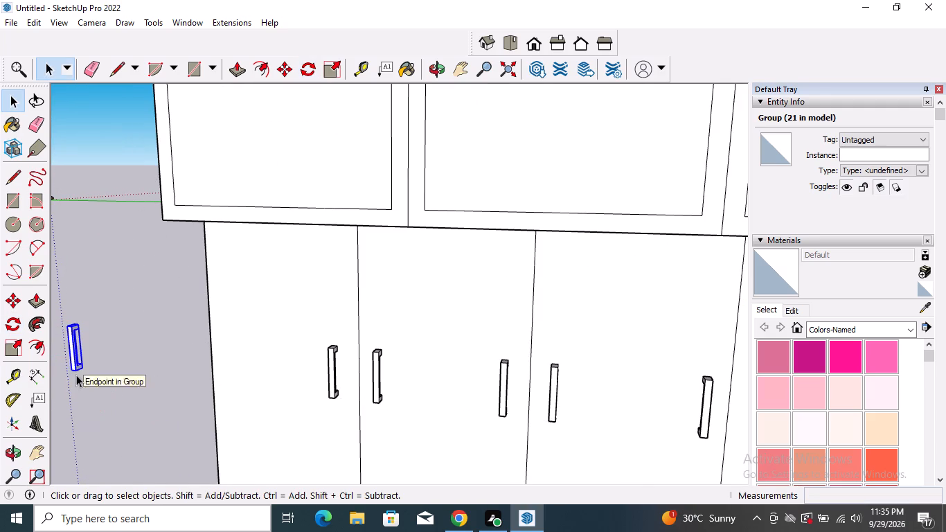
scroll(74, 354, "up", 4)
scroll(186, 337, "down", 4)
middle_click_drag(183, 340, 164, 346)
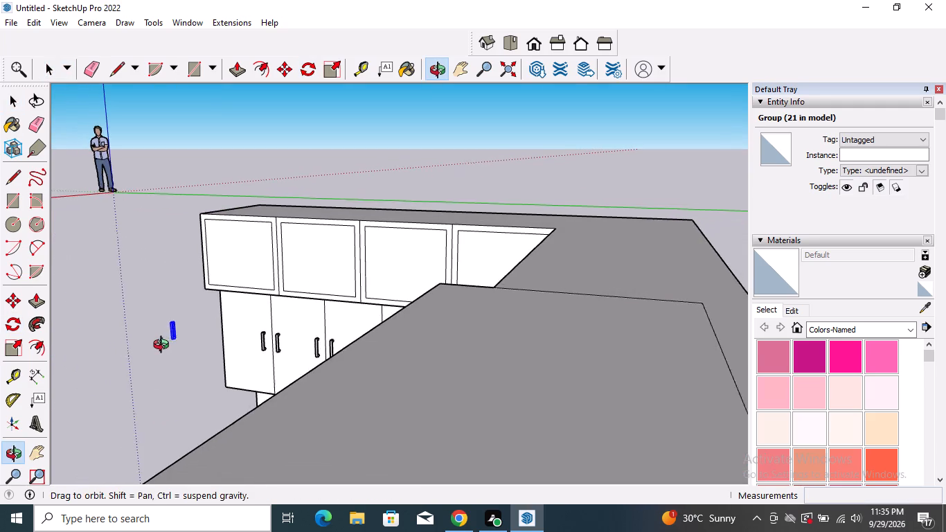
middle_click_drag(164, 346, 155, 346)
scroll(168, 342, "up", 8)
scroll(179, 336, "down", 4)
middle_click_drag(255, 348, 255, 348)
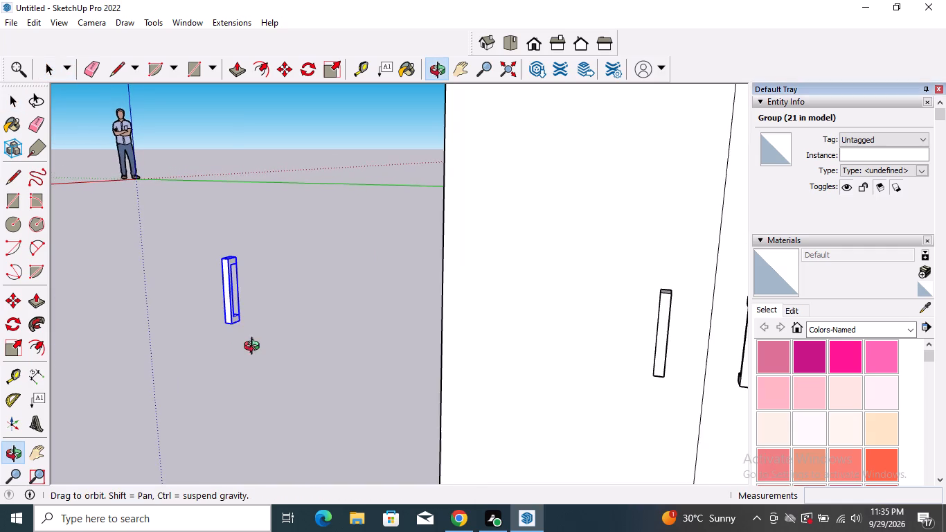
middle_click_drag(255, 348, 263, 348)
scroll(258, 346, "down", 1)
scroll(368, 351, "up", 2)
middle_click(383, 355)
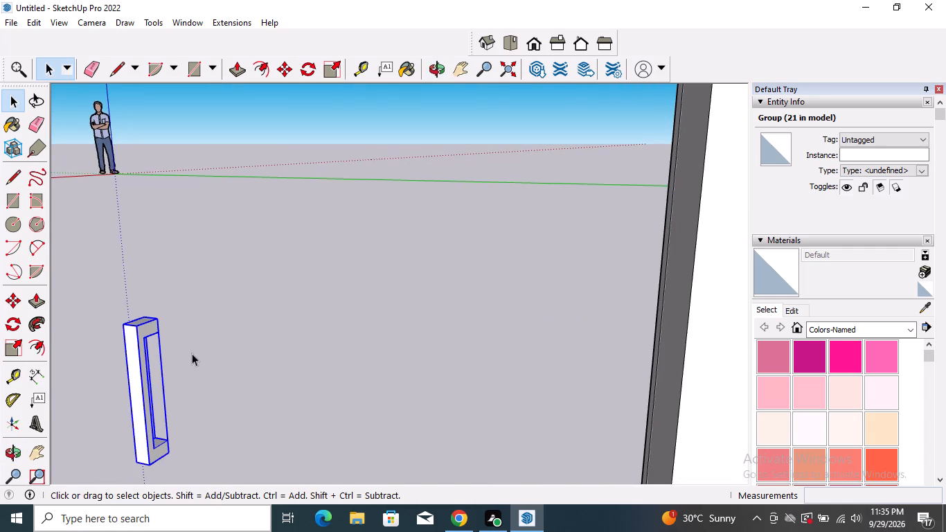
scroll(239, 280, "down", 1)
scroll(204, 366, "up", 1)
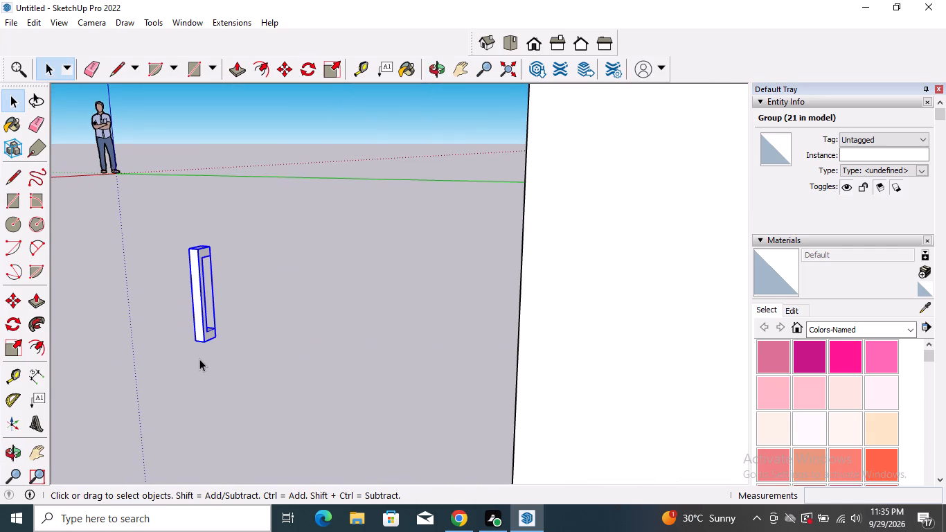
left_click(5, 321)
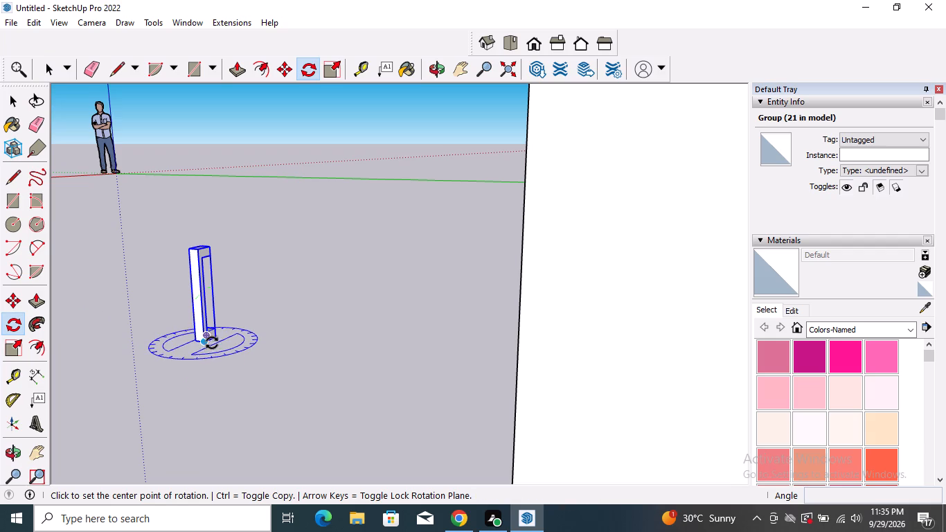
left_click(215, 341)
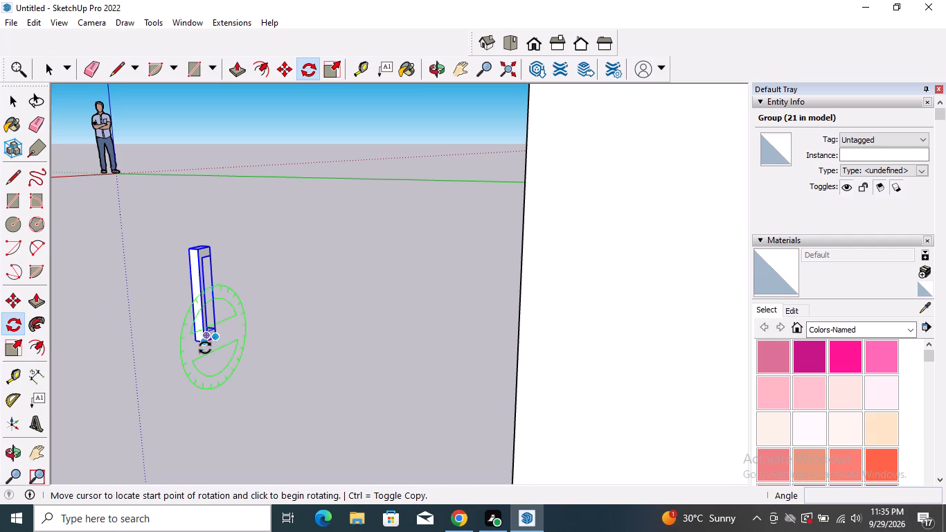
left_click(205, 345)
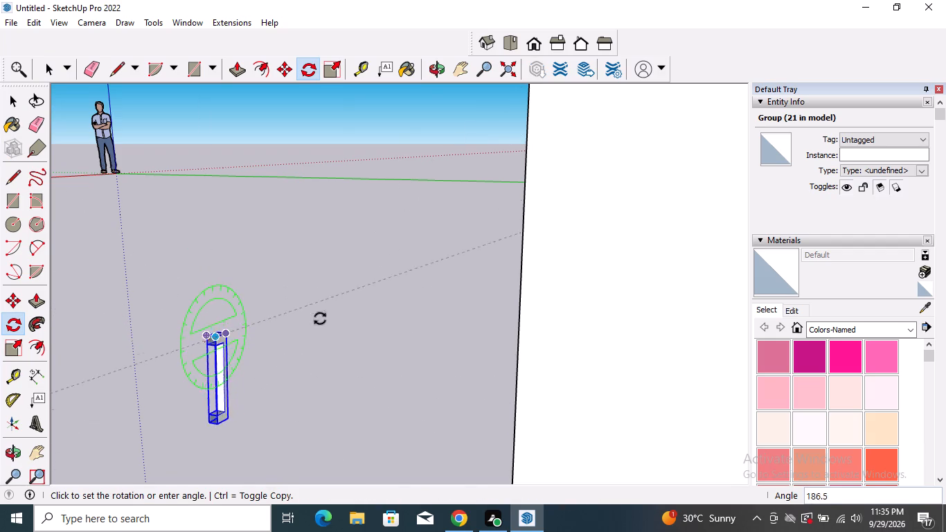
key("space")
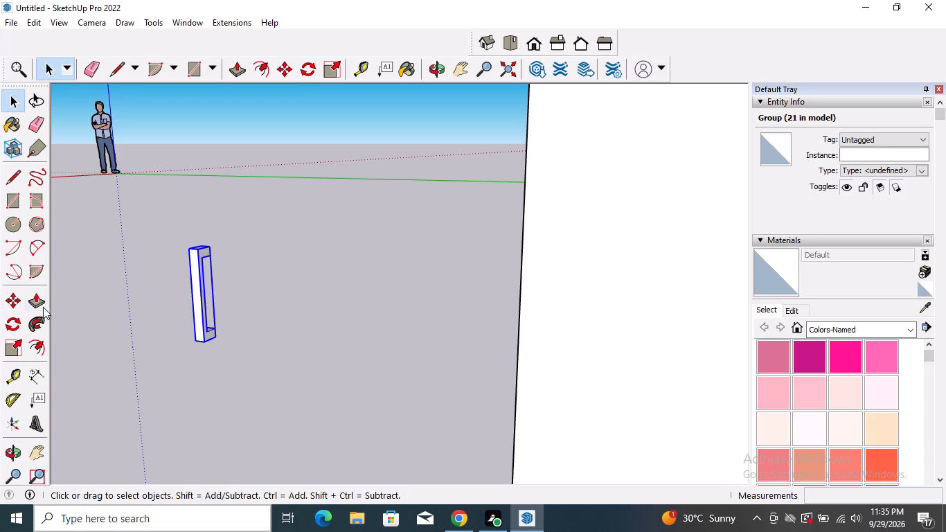
Rotate the loose door handle about the vertical axis at its base so it suits the adjoining run of upper cabinets.
left_click(15, 321)
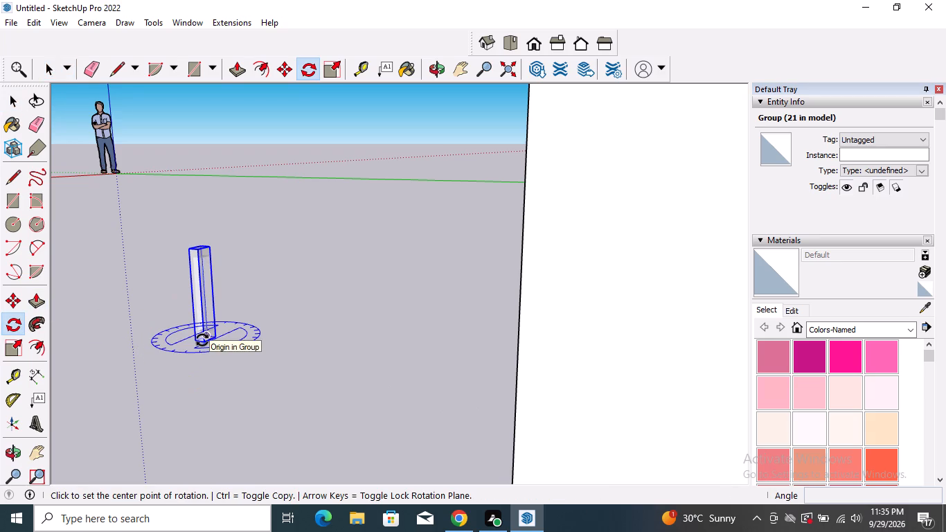
left_click(202, 340)
left_click(192, 340)
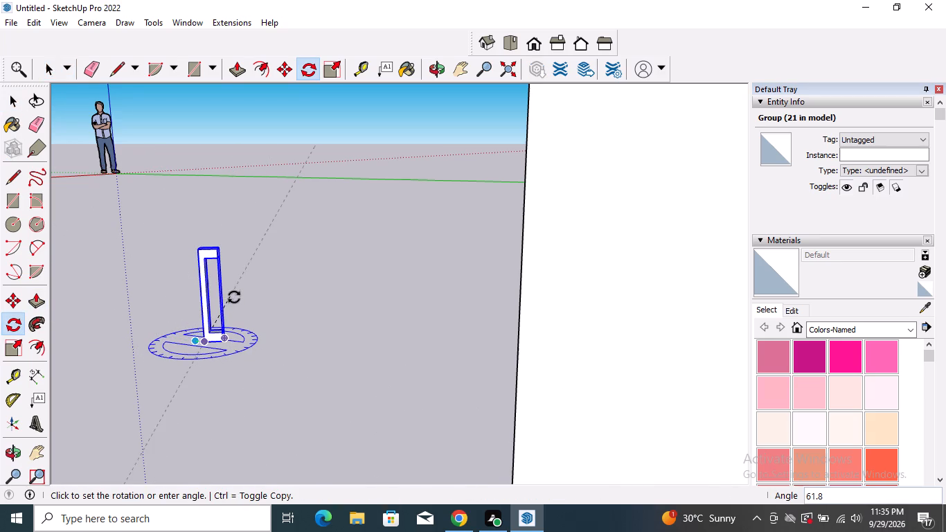
left_click(266, 311)
key("space")
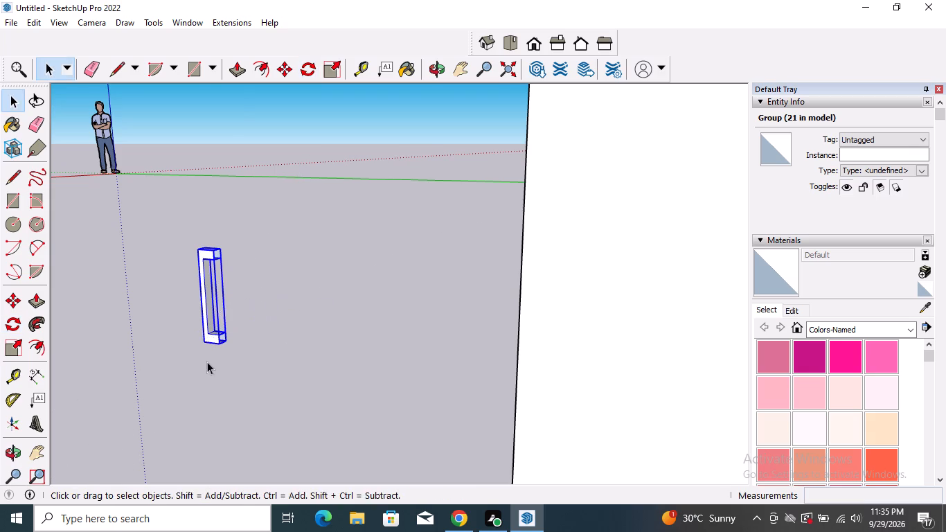
Copy the rotated handle onto the corner door of the adjoining upper cabinets, beside the seam with the second door.
scroll(206, 362, "up", 1)
middle_click_drag(206, 362, 290, 357)
scroll(337, 370, "down", 16)
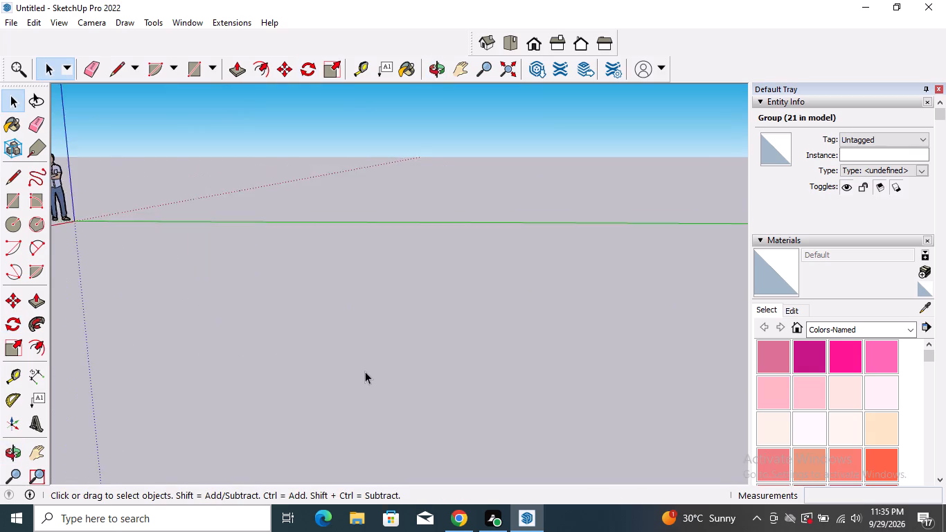
scroll(365, 371, "down", 8)
scroll(547, 345, "up", 15)
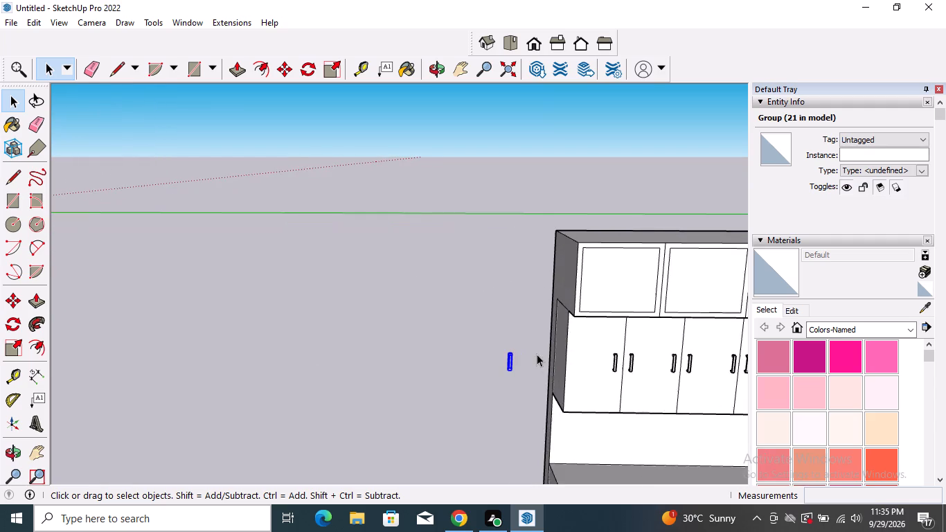
scroll(533, 355, "up", 5)
key("m")
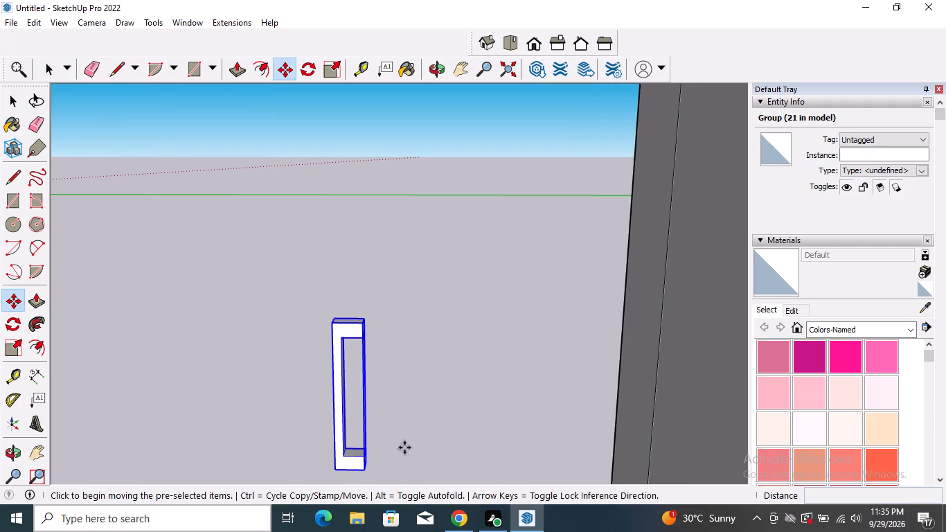
left_click(366, 470)
scroll(382, 364, "down", 5)
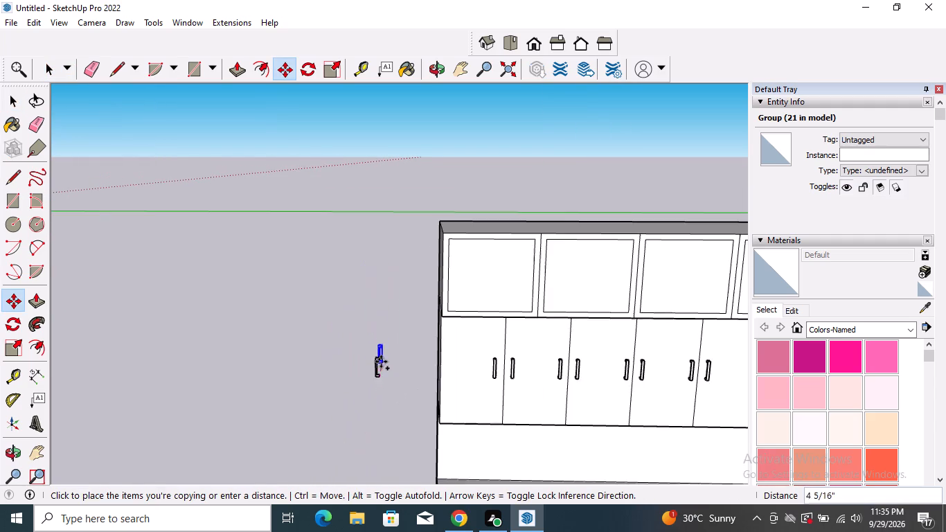
scroll(378, 351, "down", 3)
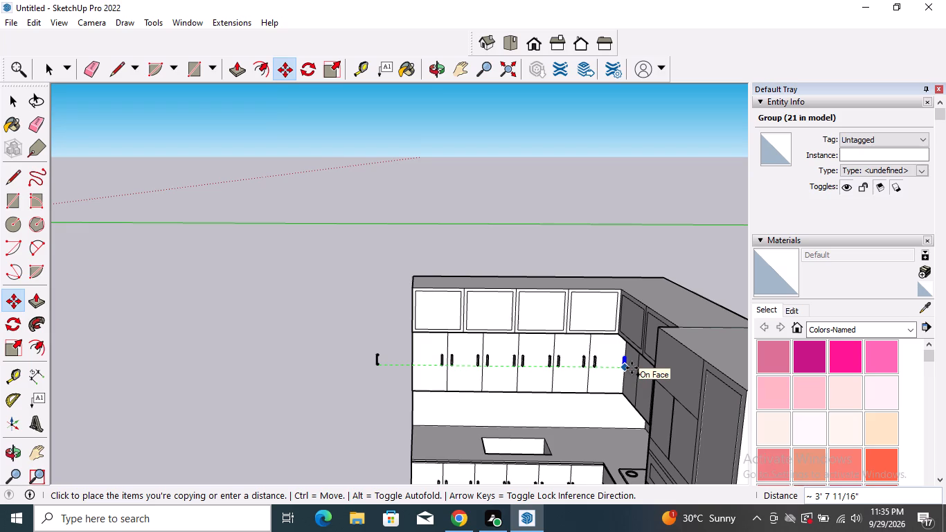
scroll(641, 407, "up", 2)
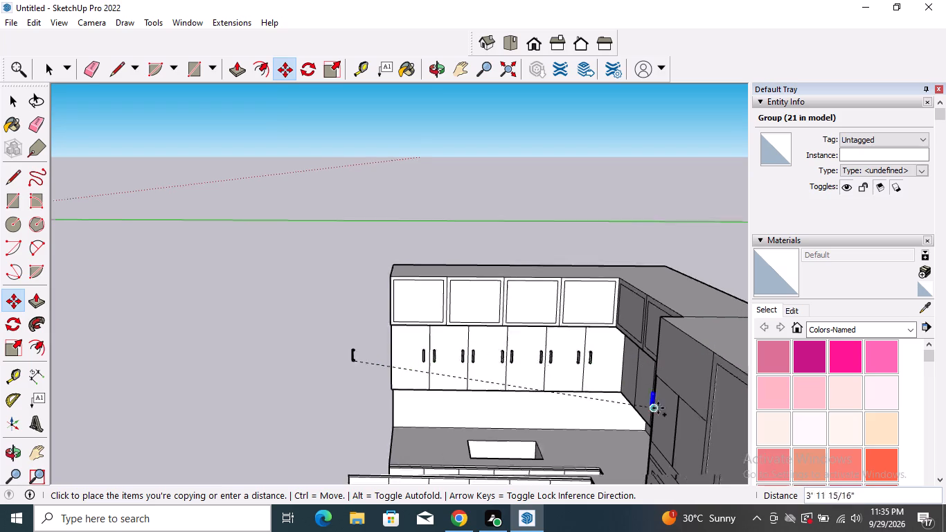
scroll(658, 408, "up", 9)
middle_click_drag(647, 408, 762, 396)
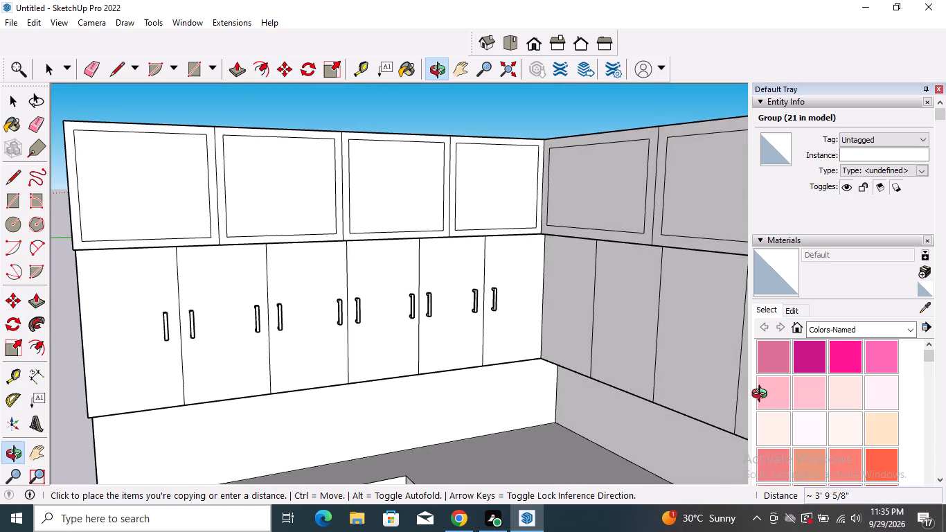
middle_click_drag(762, 396, 763, 396)
scroll(598, 378, "down", 4)
scroll(639, 374, "up", 4)
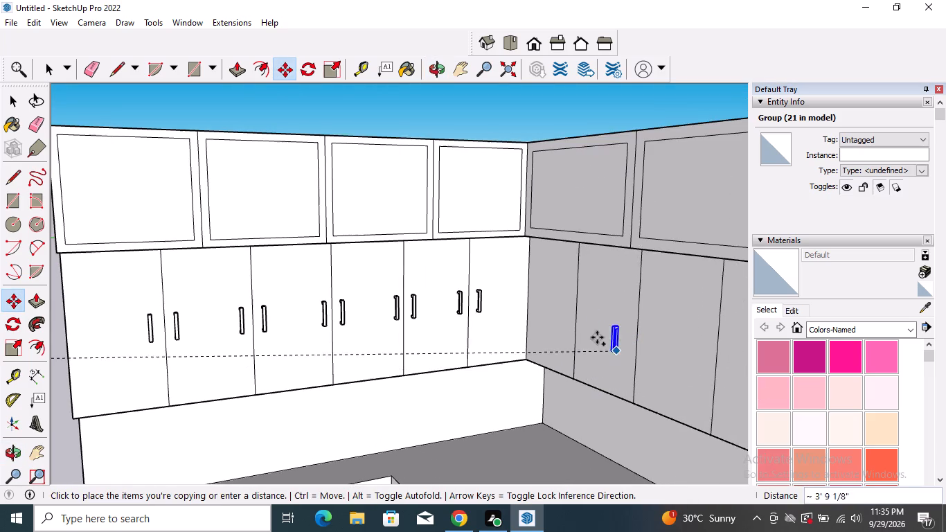
scroll(579, 326, "up", 7)
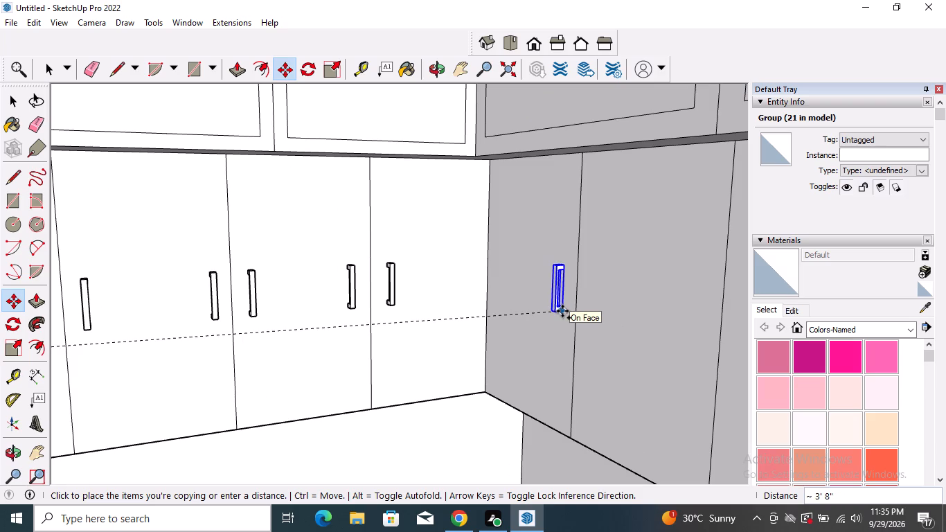
left_click(562, 311)
Copy the corner door's handle about 2 3/16" along the red axis onto the second door, across the seam.
scroll(569, 319, "up", 4)
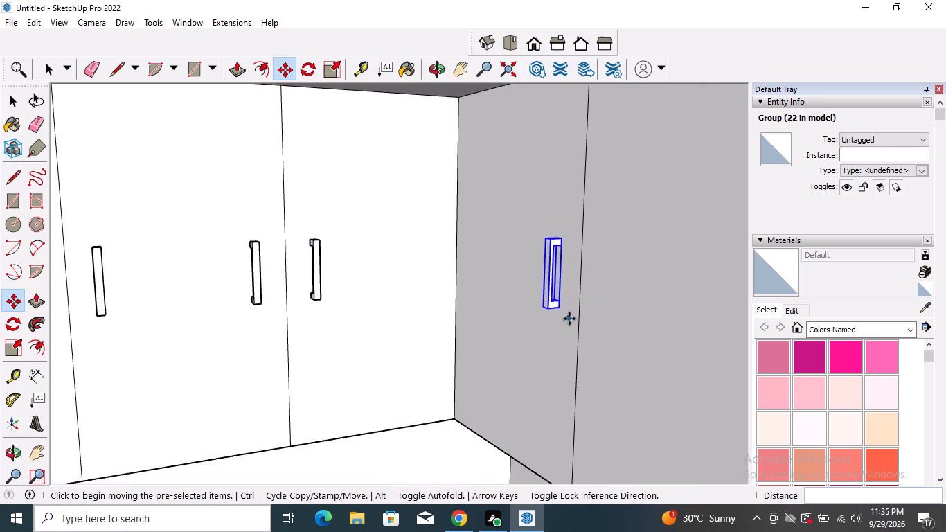
middle_click_drag(578, 324, 627, 349)
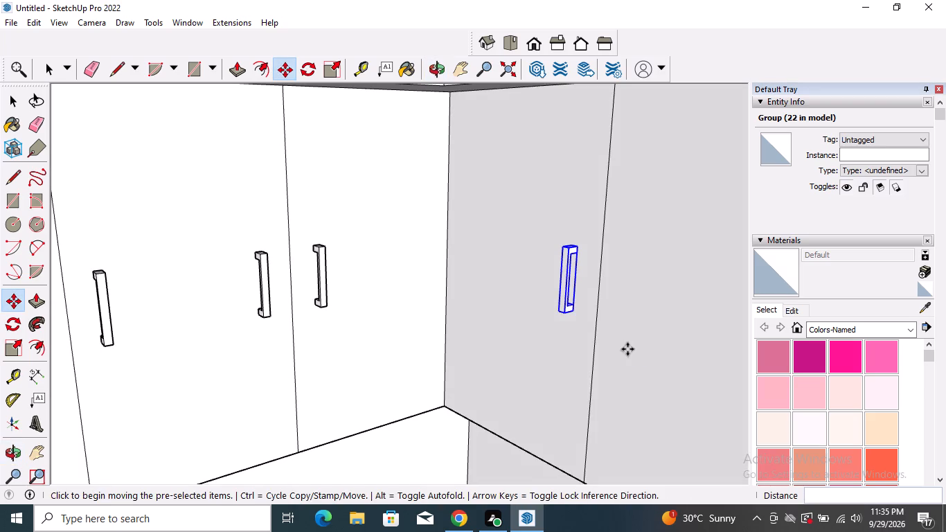
left_click(627, 349)
key("m")
left_click(572, 312)
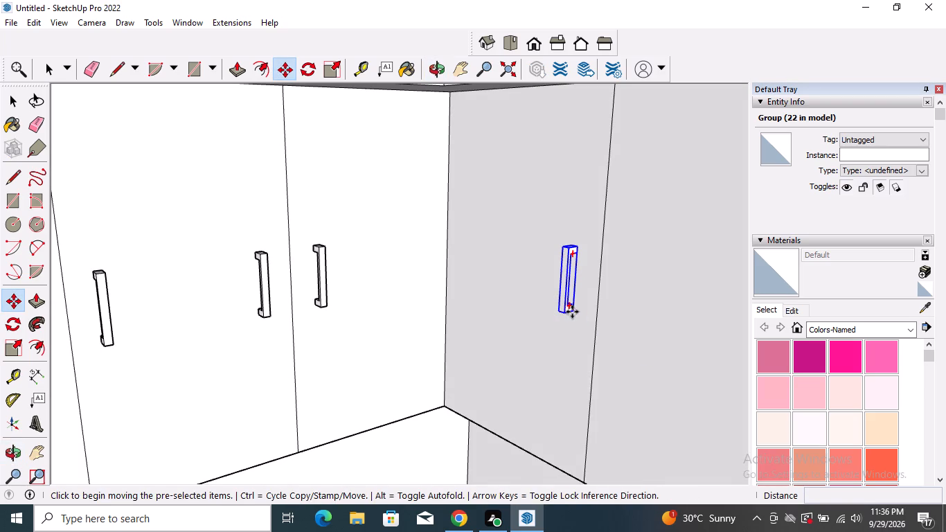
left_click(637, 332)
Copy the second door's handle 3/8" along the red axis, closer to the seam with the corner door.
scroll(534, 319, "down", 4)
middle_click_drag(555, 328, 666, 318)
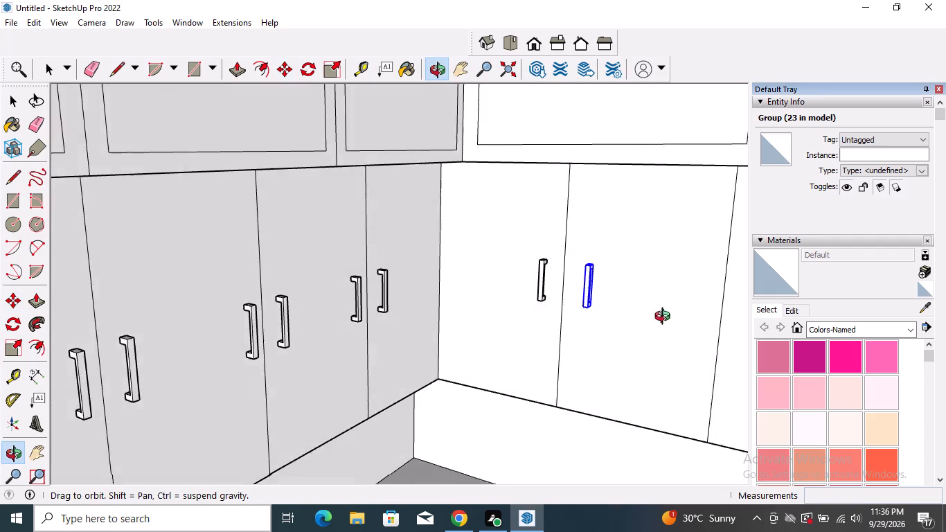
middle_click_drag(666, 318, 740, 303)
scroll(502, 277, "up", 8)
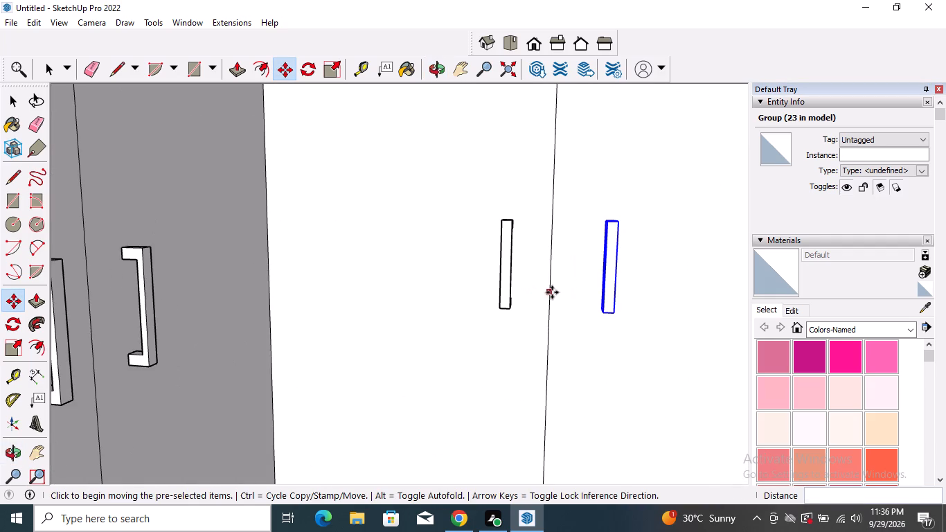
scroll(586, 297, "up", 4)
left_click(610, 320)
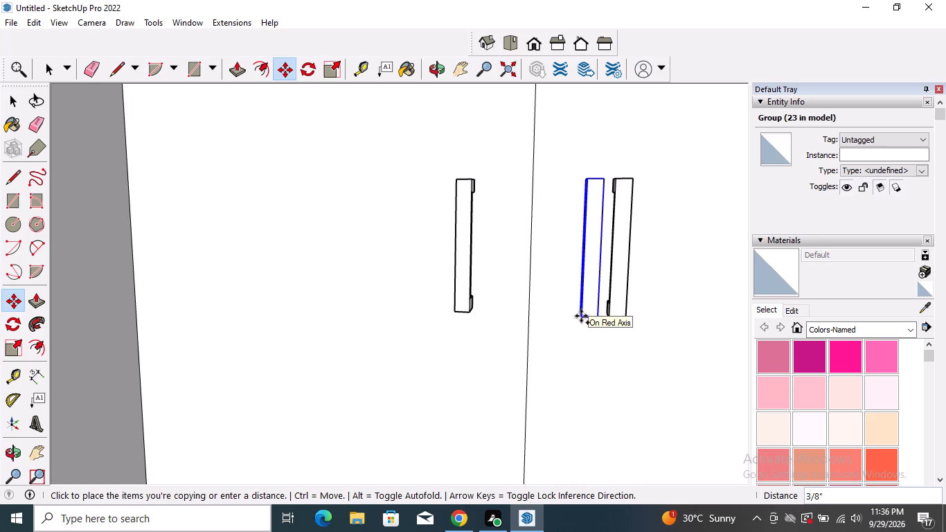
left_click(581, 316)
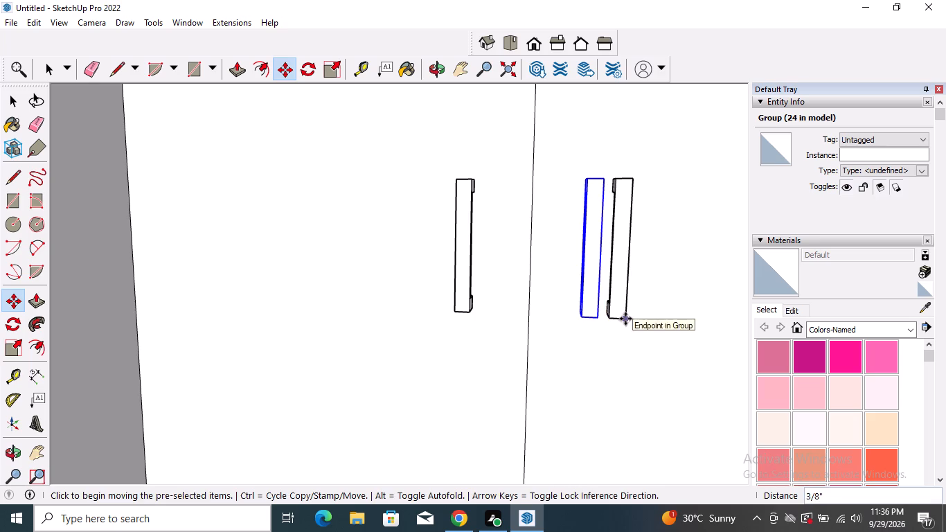
Move the second door's handle farther from the seam about 4 13/16" along the red axis, to the door's far edge.
left_click(625, 319)
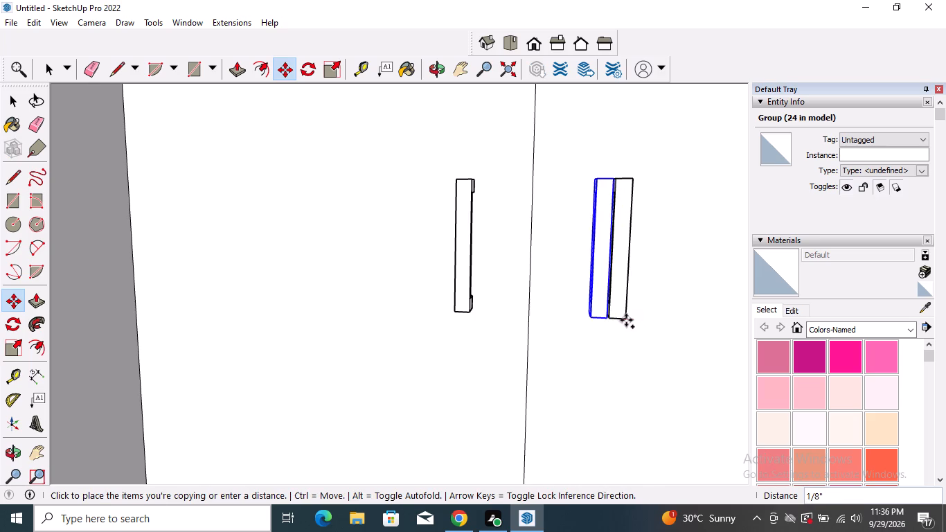
key("Escape")
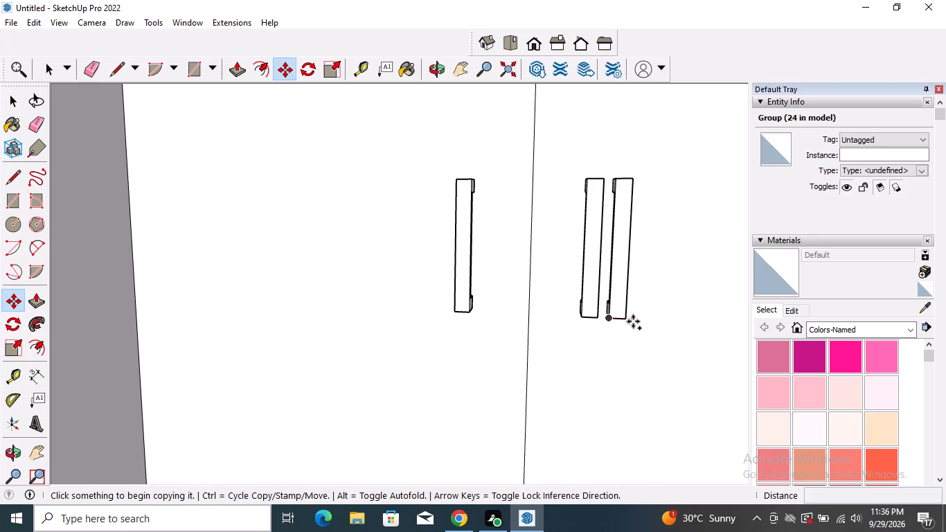
key("space")
left_click(623, 304)
left_click(627, 315)
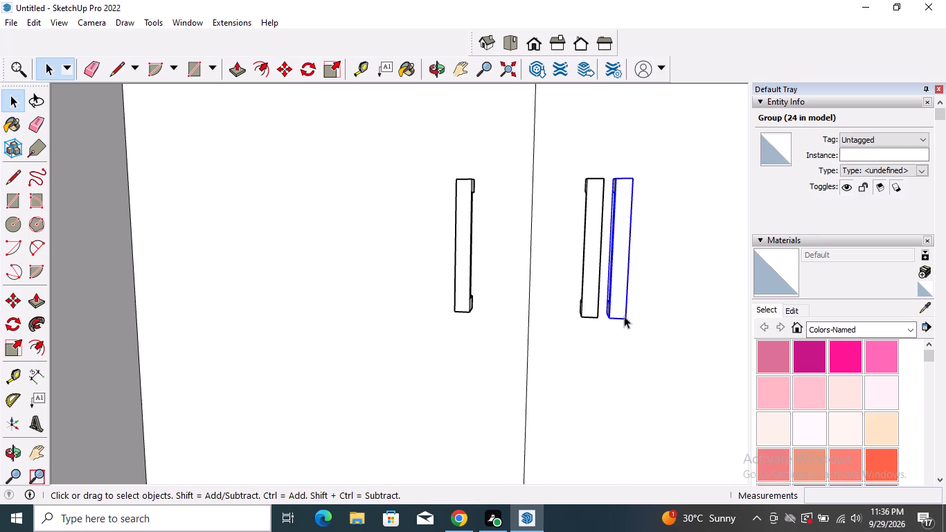
key("m")
left_click(627, 314)
scroll(561, 323, "down", 11)
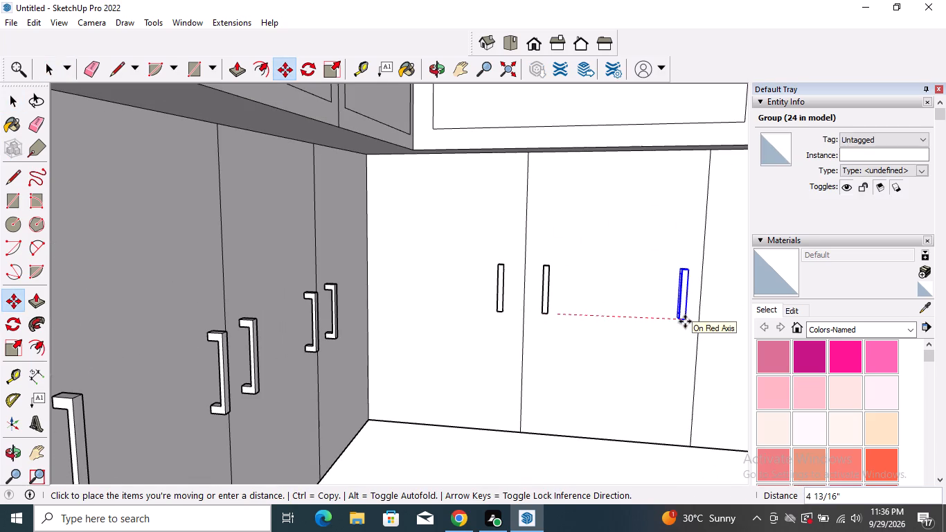
left_click(685, 321)
Copy the handle at the second door's far edge about 1 3/8" along the red axis onto the third door.
left_click(687, 321)
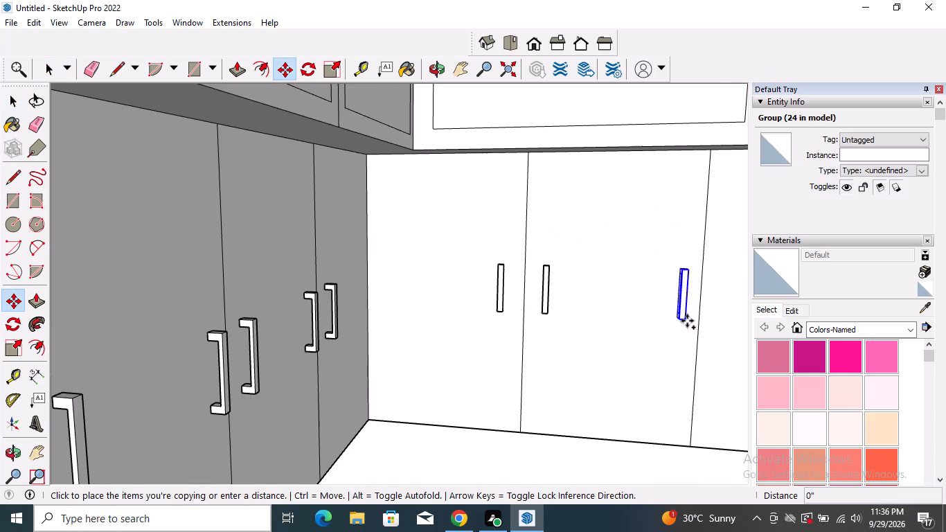
scroll(589, 322, "down", 2)
left_click(701, 325)
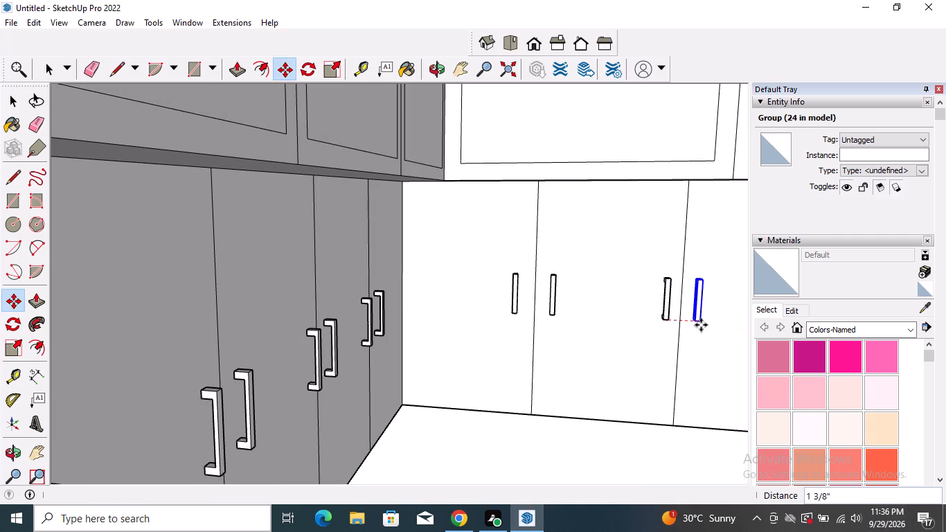
Copy the third door's handle about 5 1/4" along the red axis to that door's far edge.
left_click_drag(701, 324, 710, 325)
scroll(562, 329, "down", 7)
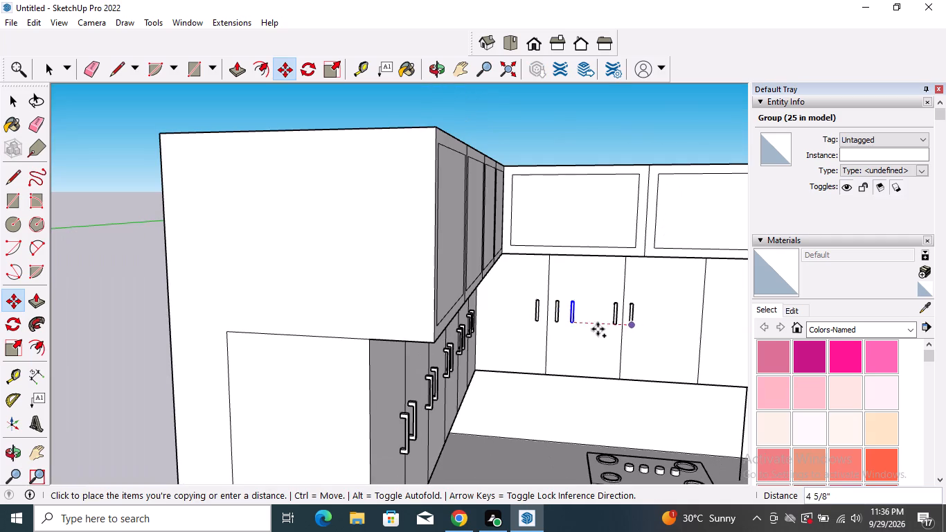
scroll(679, 330, "up", 3)
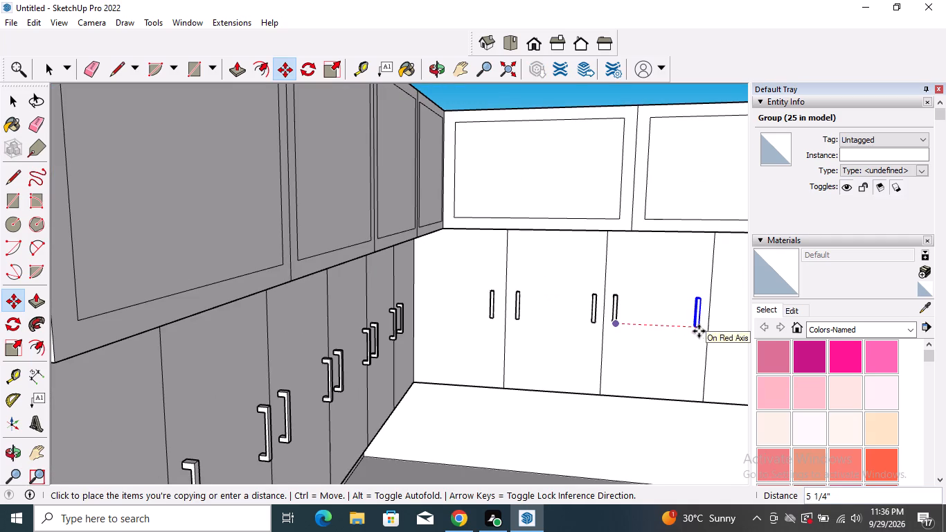
left_click(699, 331)
Copy the handle at the third door's far edge about 1 5/8" along the red axis onto the fourth door.
left_click(699, 331)
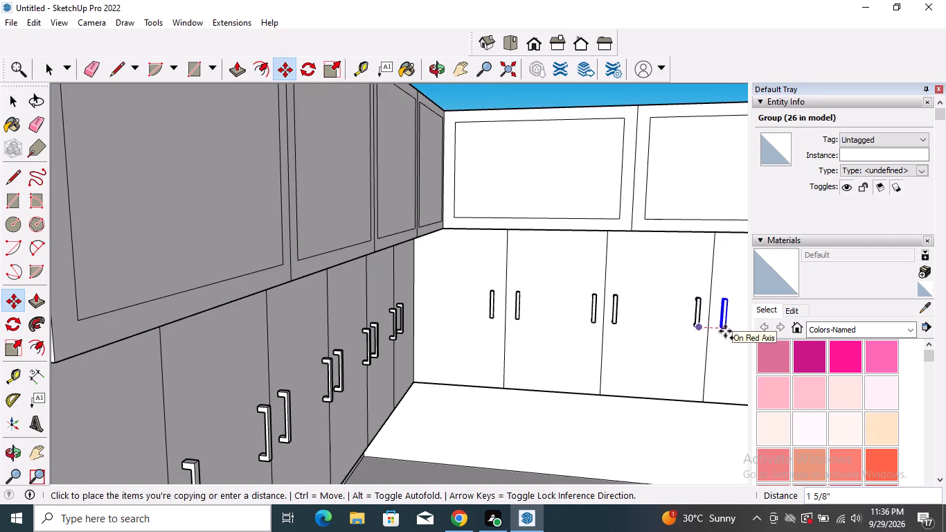
left_click(725, 331)
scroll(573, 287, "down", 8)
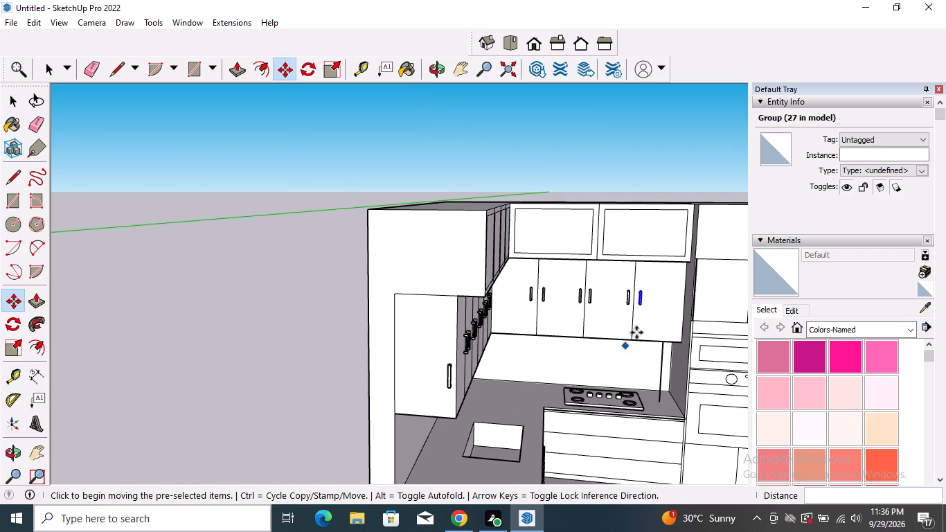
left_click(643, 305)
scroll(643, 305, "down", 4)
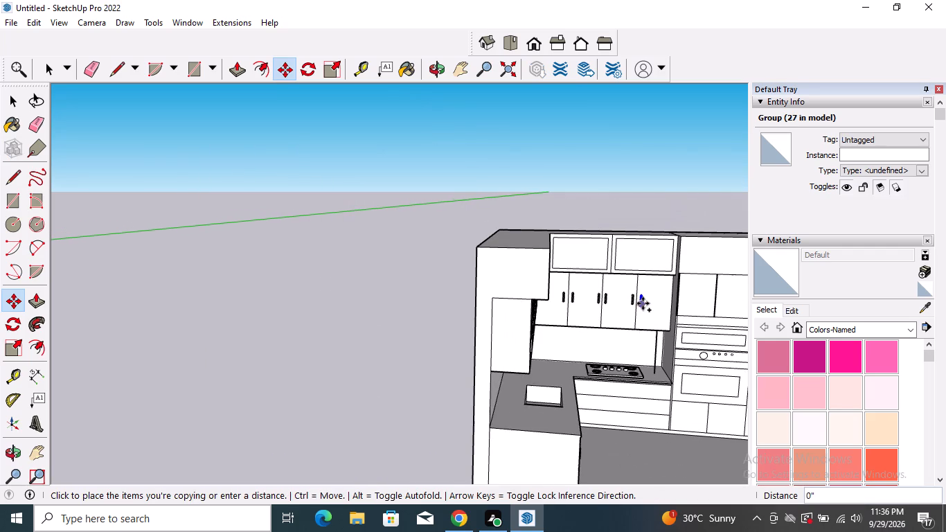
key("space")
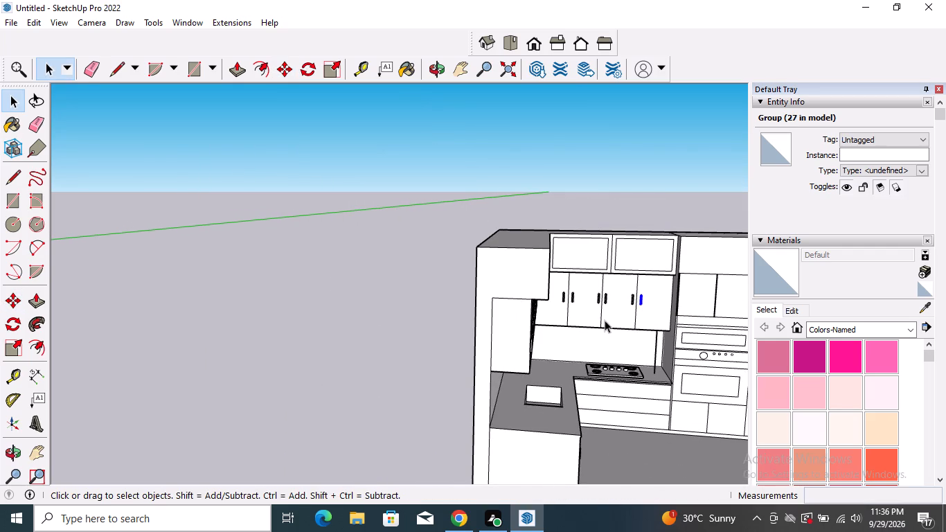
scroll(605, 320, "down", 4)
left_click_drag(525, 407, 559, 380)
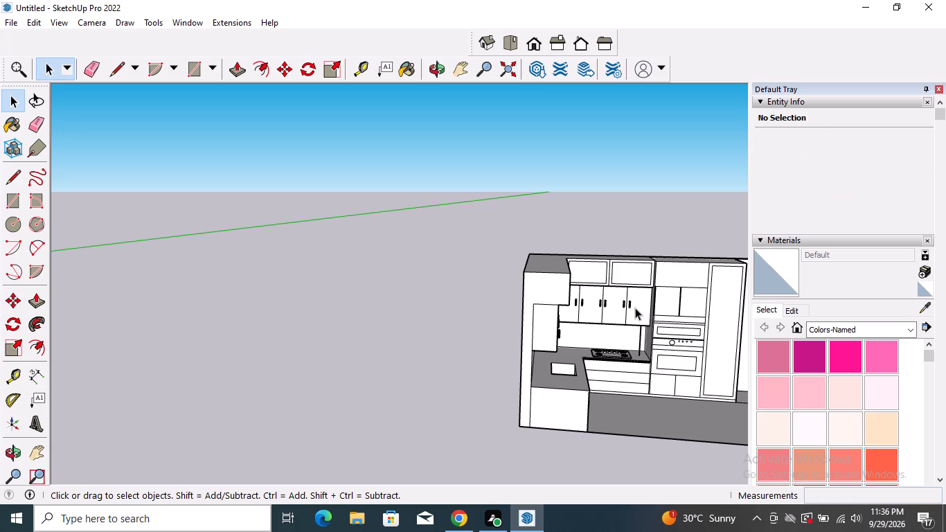
Copy the fourth door's handle about 8' 6 15/16" away into the open space outside the kitchen.
scroll(635, 308, "up", 8)
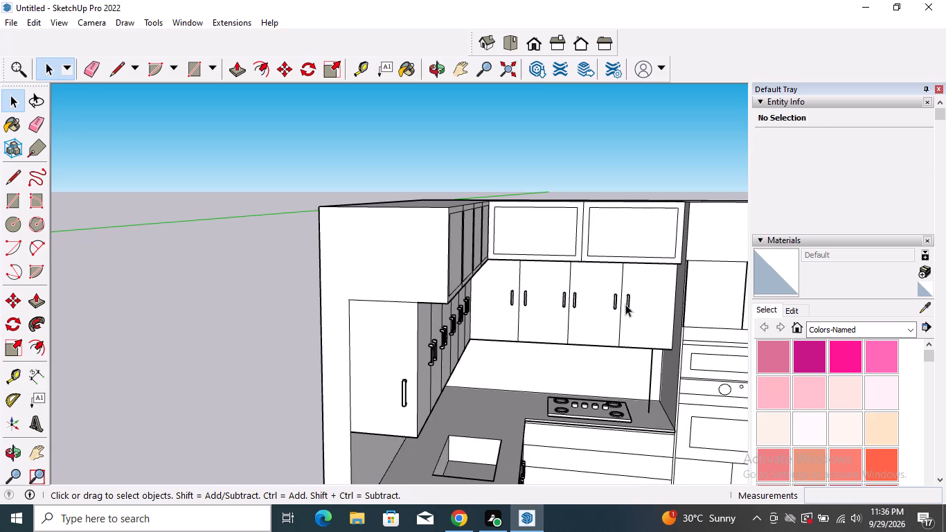
left_click(627, 303)
key("m")
left_click(627, 303)
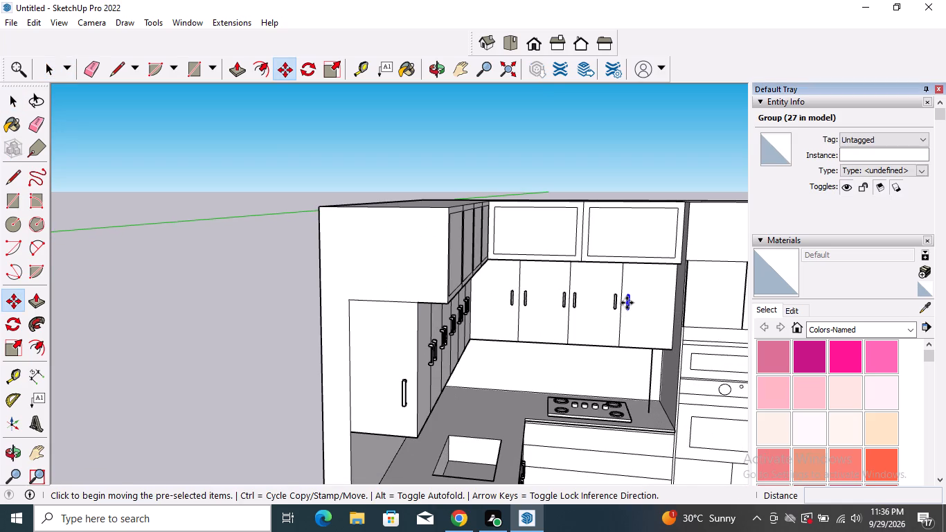
scroll(546, 296, "down", 17)
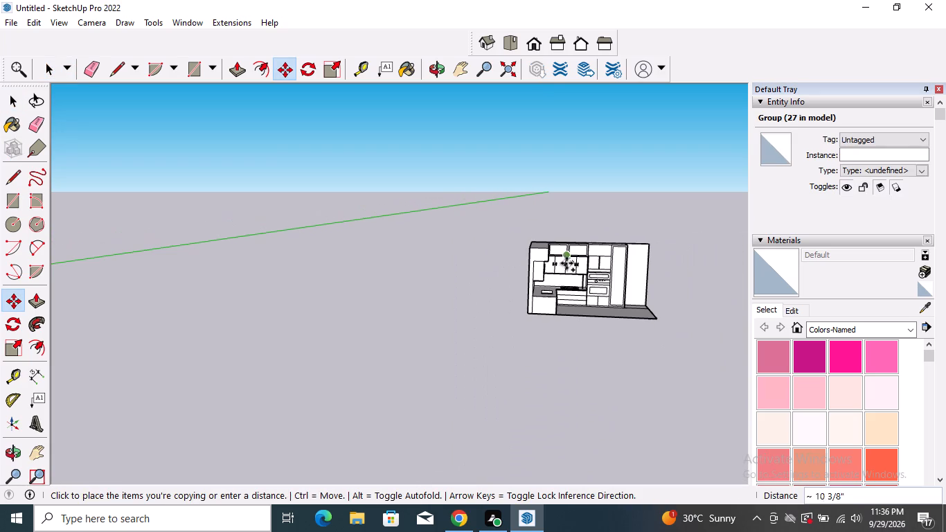
middle_click_drag(558, 344, 305, 367)
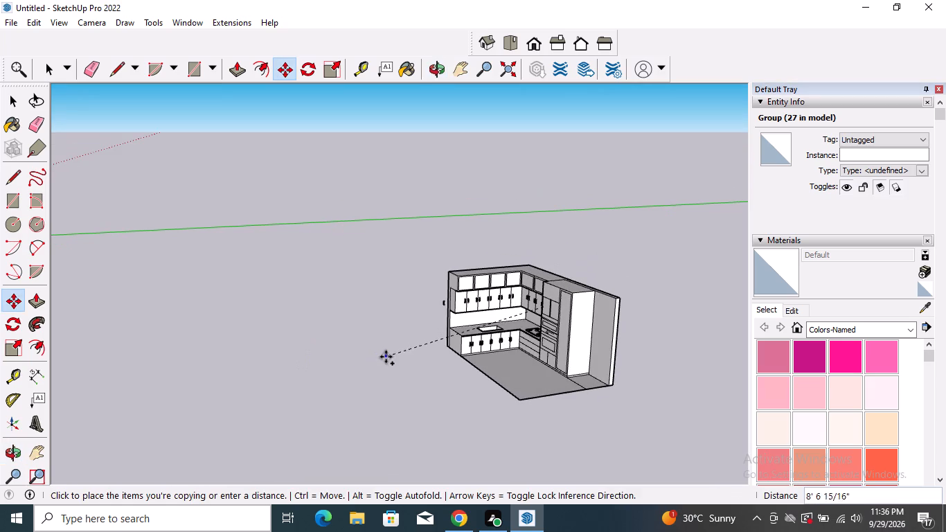
left_click(387, 356)
key("space")
Delete the stray handle floating just outside the kitchen, beside the end of the upper cabinets.
scroll(436, 295, "up", 8)
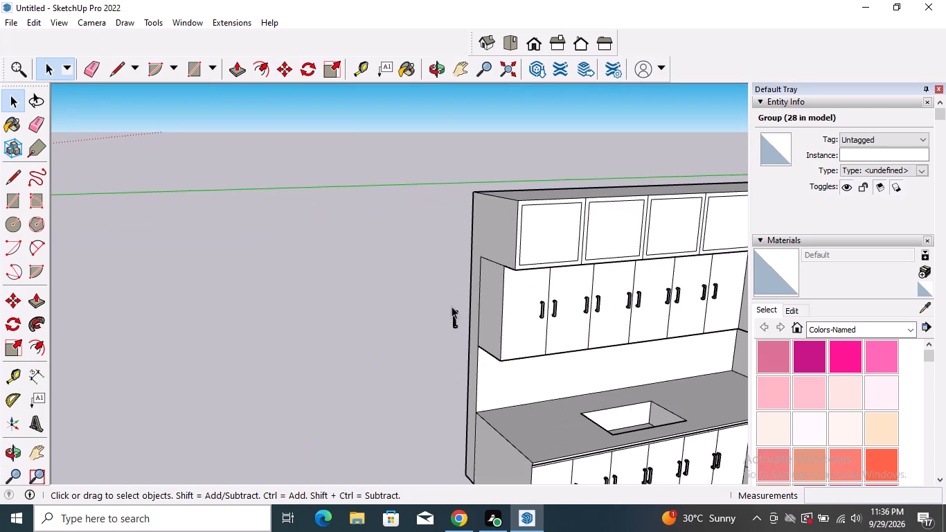
left_click(455, 318)
key("Delete")
Select the loose handle copy standing in the open space outside the kitchen.
scroll(457, 252, "down", 4)
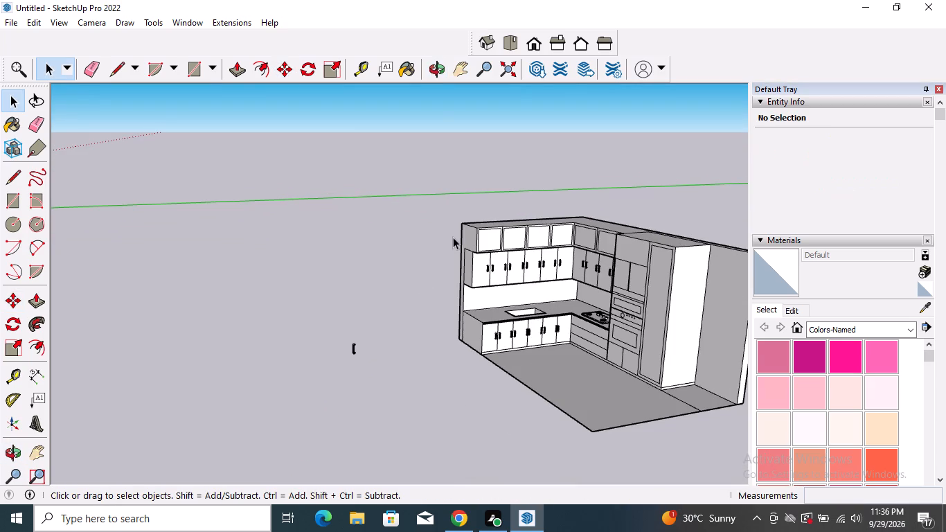
scroll(354, 371, "up", 2)
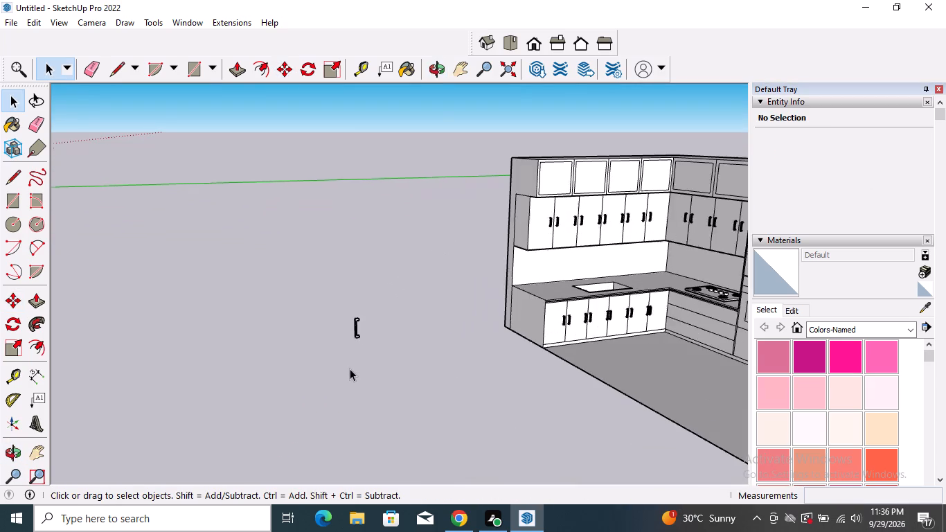
scroll(350, 369, "up", 4)
middle_click_drag(418, 384, 371, 391)
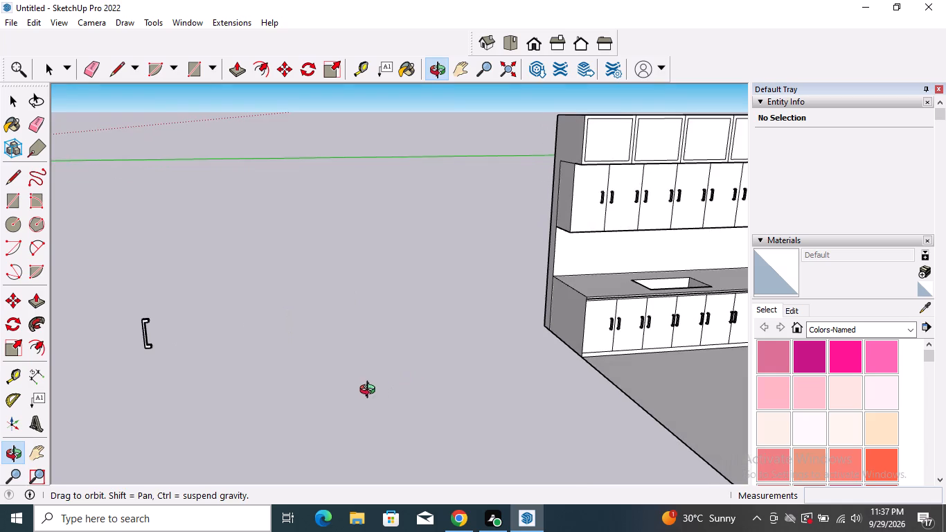
middle_click_drag(371, 391, 371, 392)
scroll(387, 330, "down", 2)
middle_click_drag(247, 352, 170, 334)
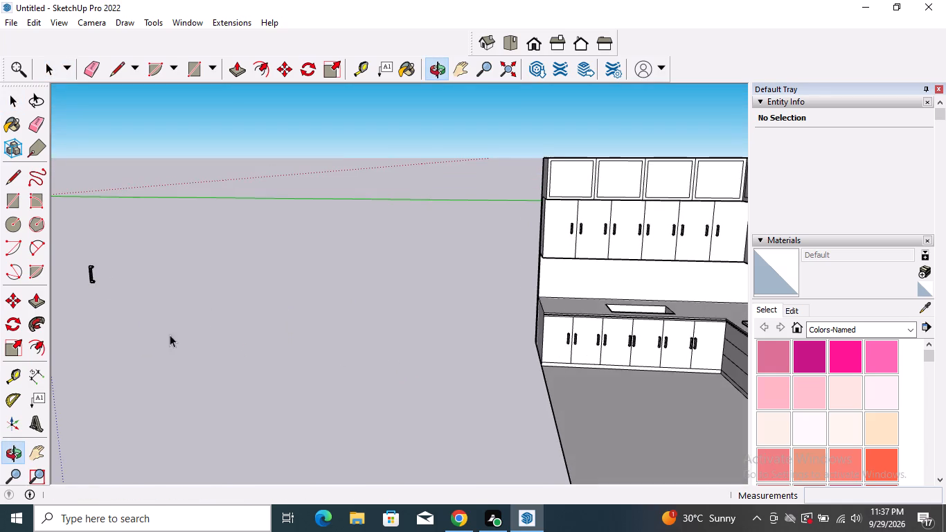
scroll(405, 310, "down", 6)
middle_click_drag(319, 332, 247, 335)
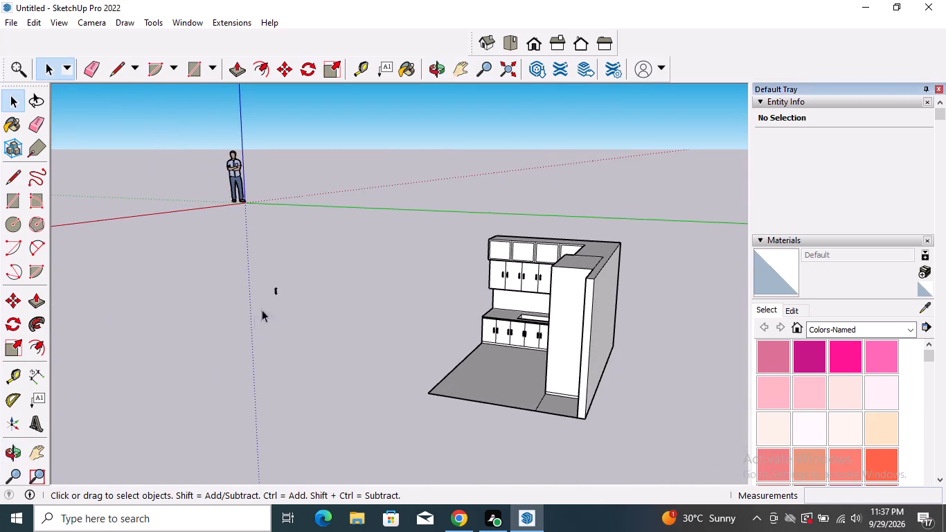
scroll(276, 295, "up", 13)
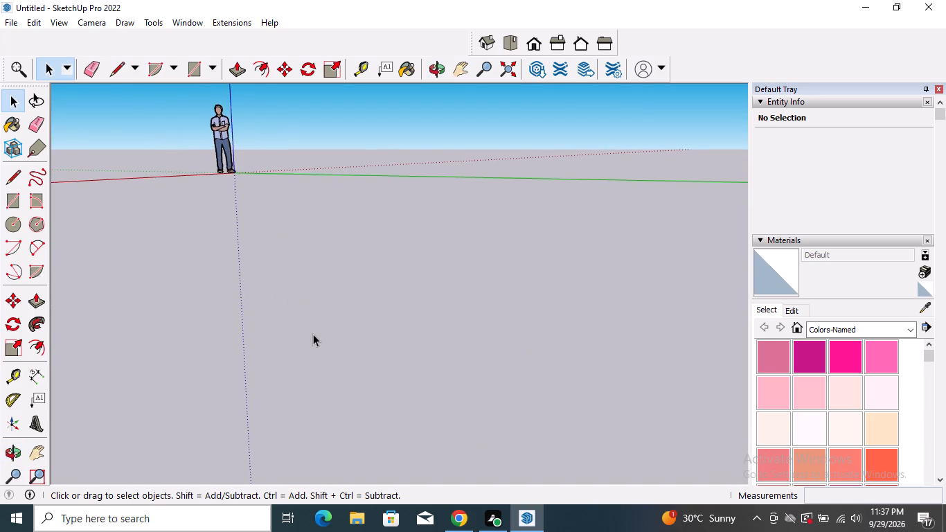
scroll(313, 334, "down", 2)
left_click(292, 305)
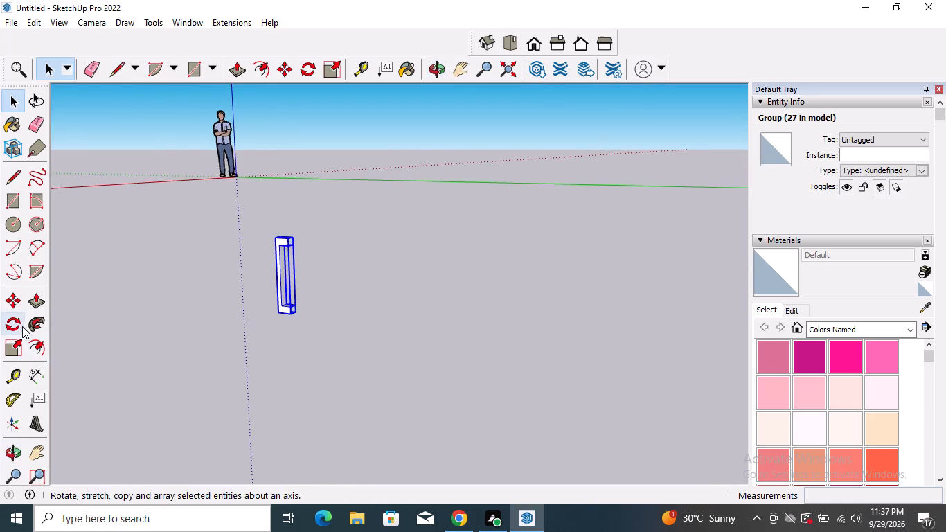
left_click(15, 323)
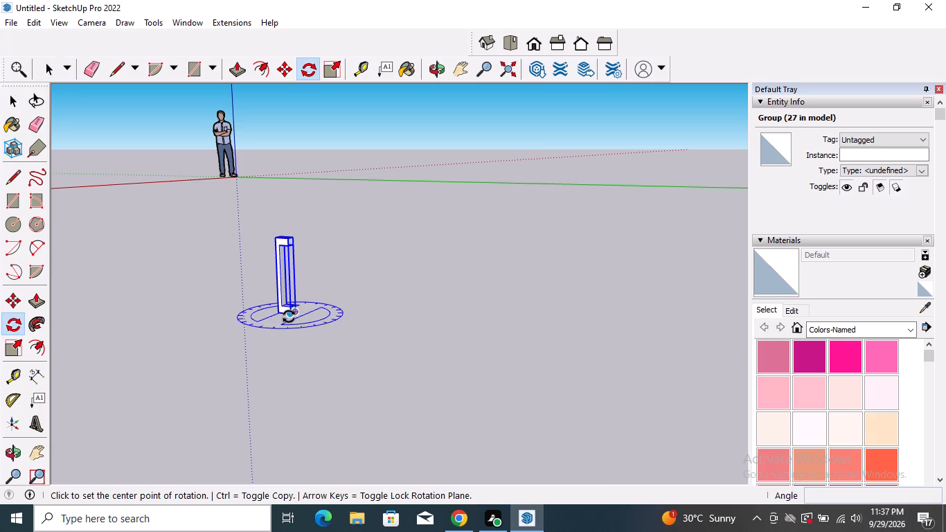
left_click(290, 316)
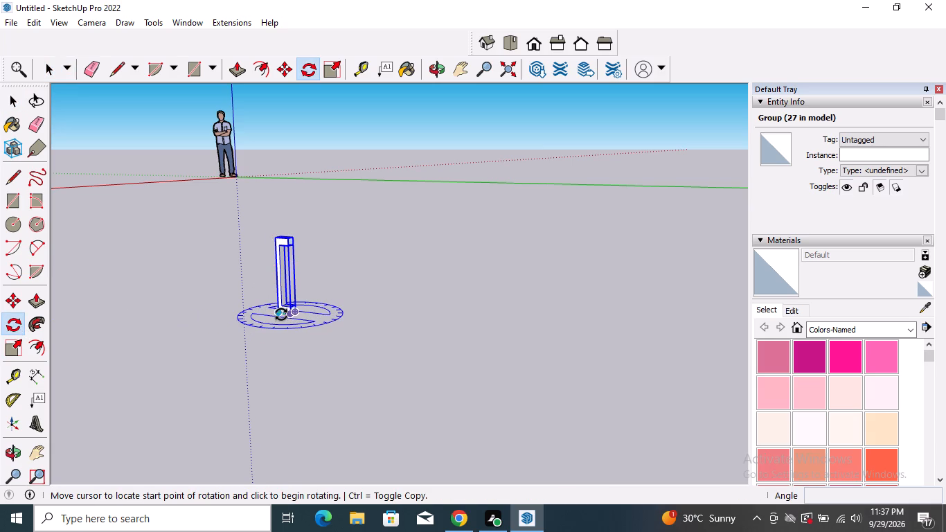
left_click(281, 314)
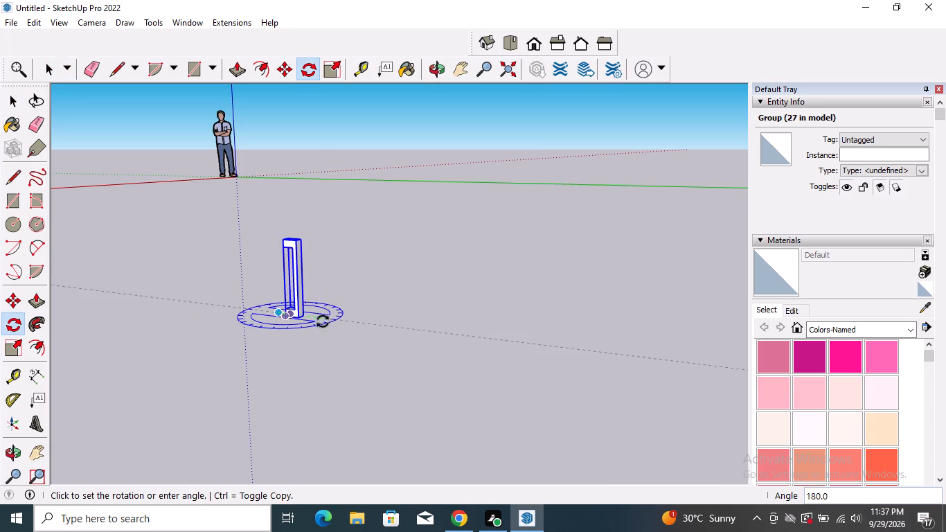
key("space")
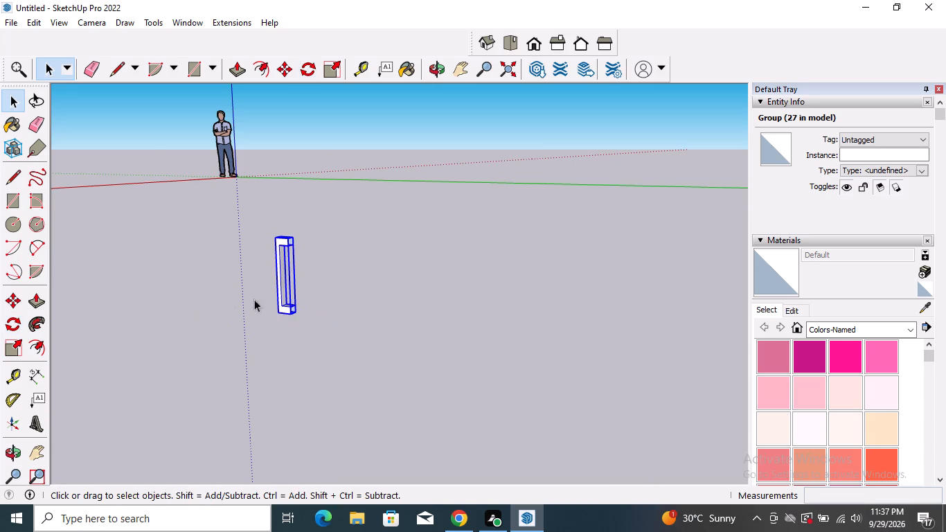
Rotate the loose handle about the green axis around its middle until it lies horizontally along the red axis.
left_click(9, 323)
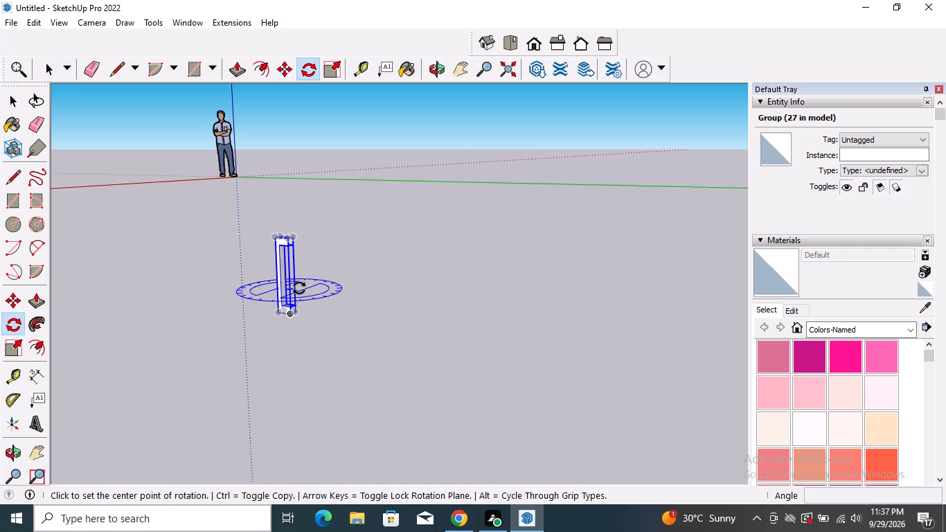
left_click(287, 284)
left_click(288, 258)
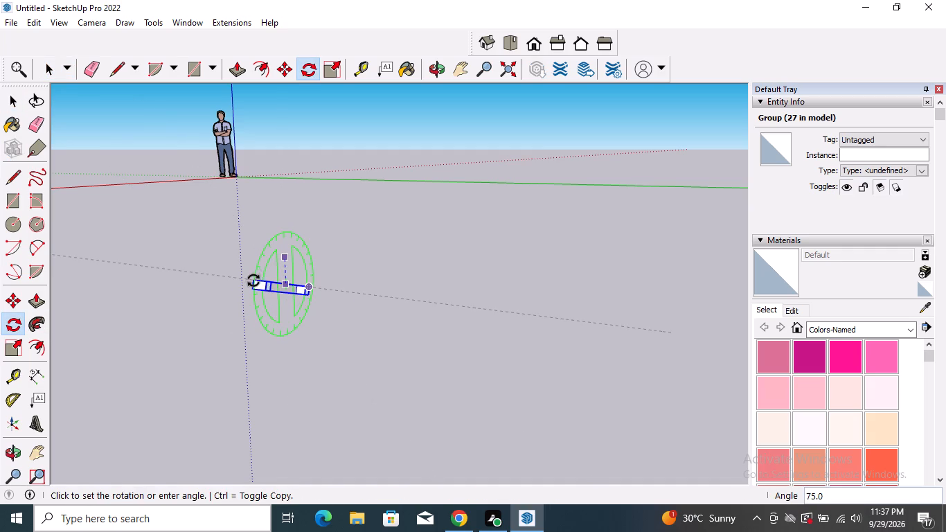
left_click(251, 288)
key("space")
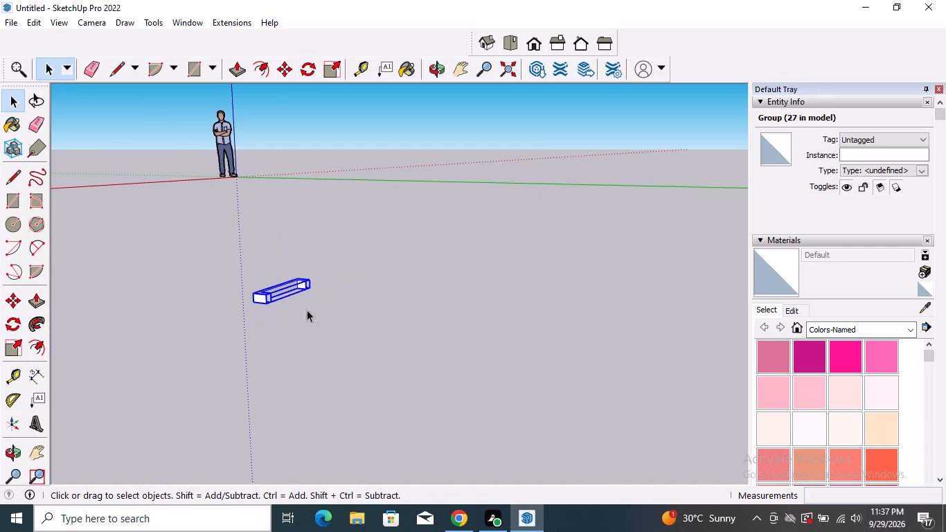
Stretch the horizontal handle lengthwise along the red axis from its near end with the Scale tool.
scroll(258, 295, "up", 4)
left_click(21, 351)
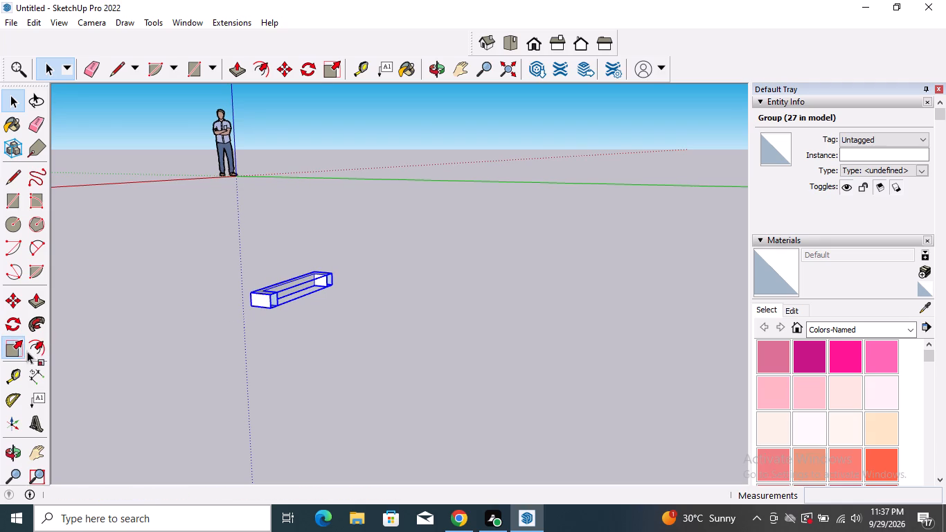
scroll(302, 284, "up", 7)
left_click(242, 311)
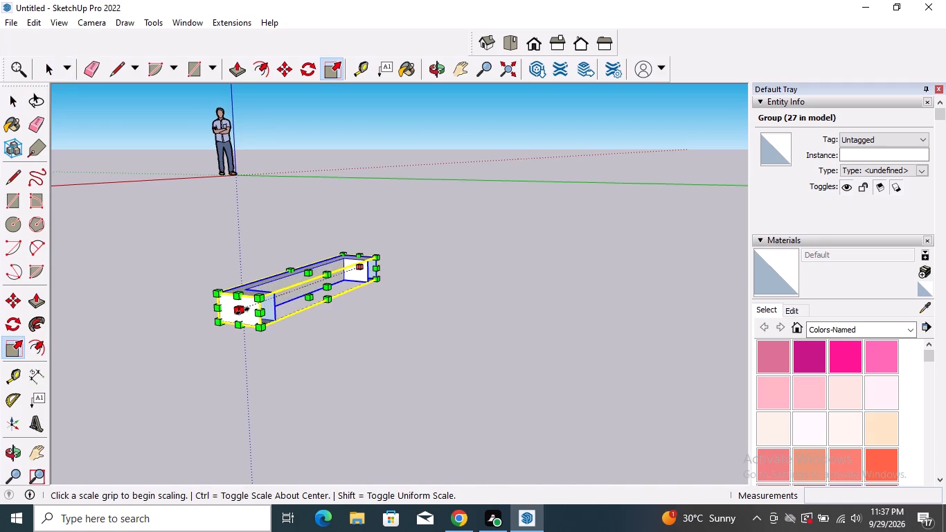
left_click(183, 326)
middle_click_drag(395, 319, 320, 342)
scroll(352, 317, "down", 8)
scroll(39, 391, "up", 5)
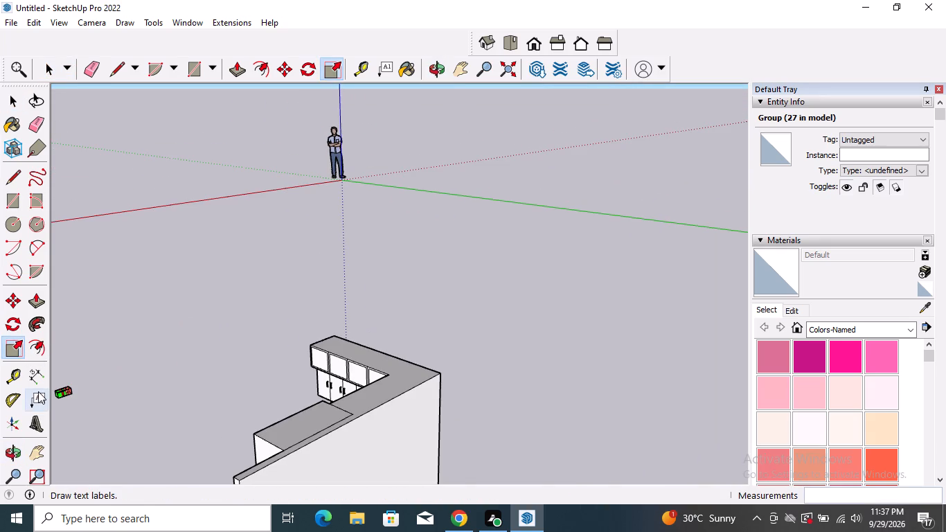
scroll(55, 395, "up", 19)
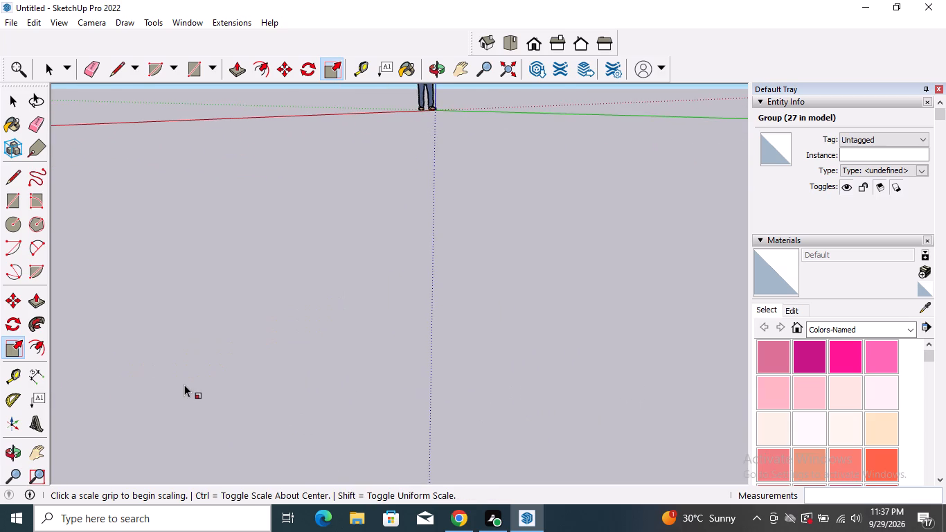
scroll(184, 384, "down", 3)
key("space")
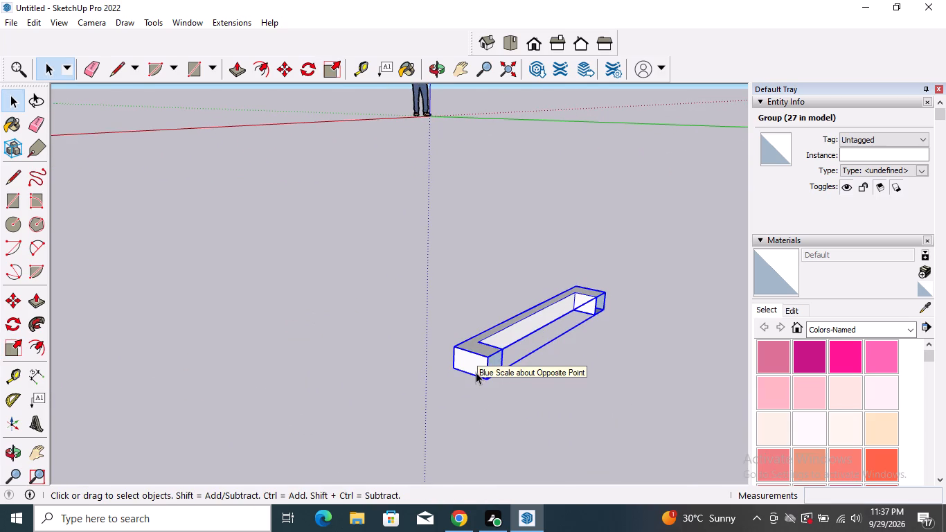
Copy the stretched horizontal handle from outside the kitchen onto the face of the top drawer under the cooktop.
key("m")
left_click(490, 375)
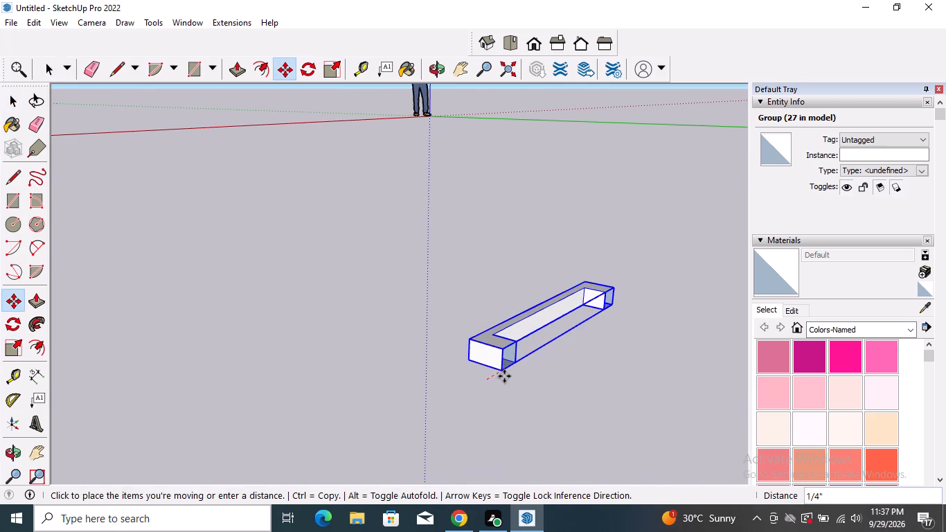
scroll(411, 300, "down", 11)
middle_click_drag(466, 400, 635, 398)
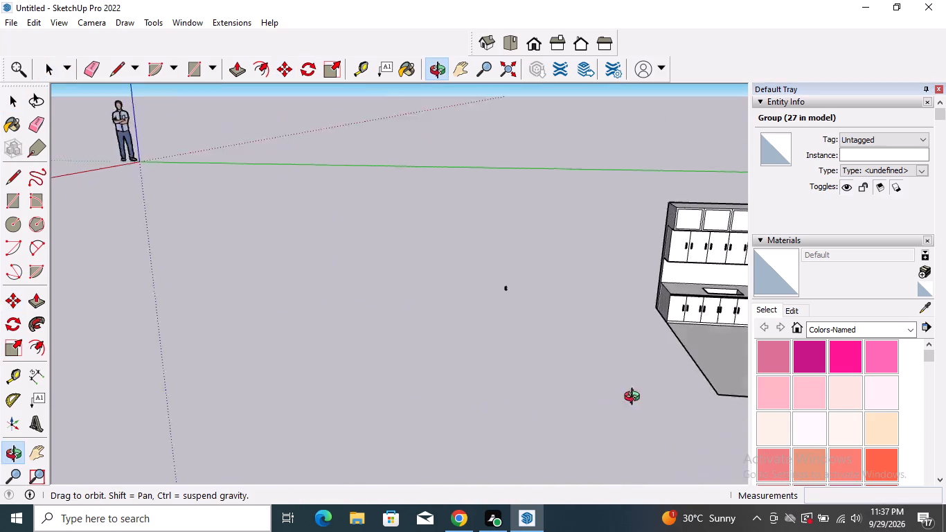
middle_click_drag(635, 398, 647, 398)
scroll(459, 373, "down", 4)
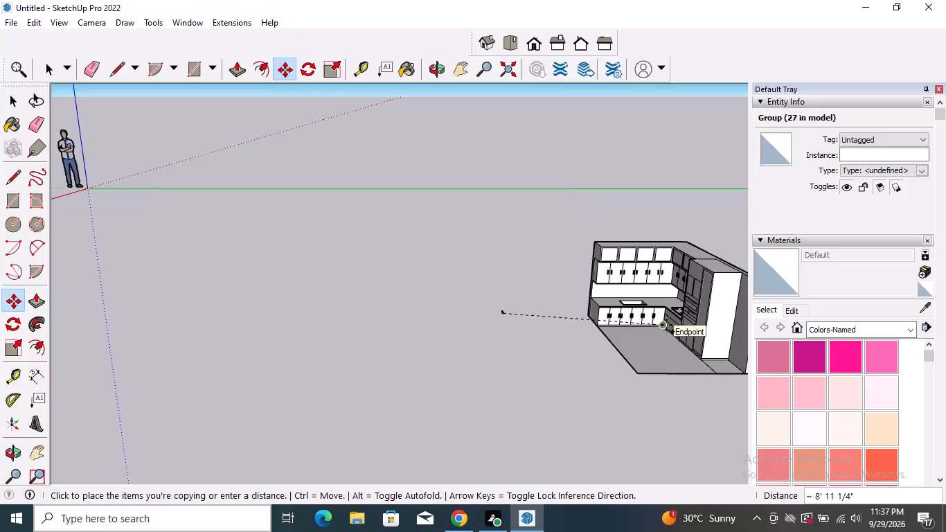
scroll(687, 336, "up", 17)
scroll(656, 307, "up", 4)
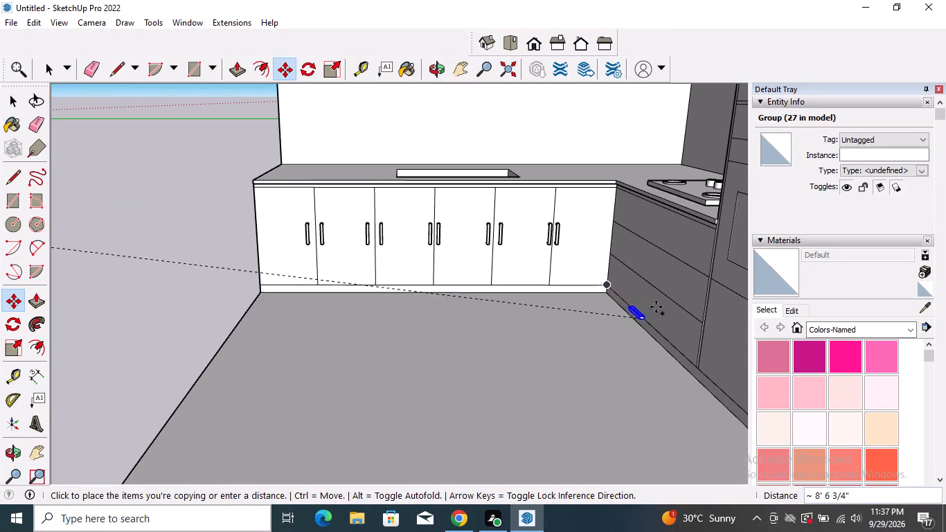
scroll(651, 242, "up", 8)
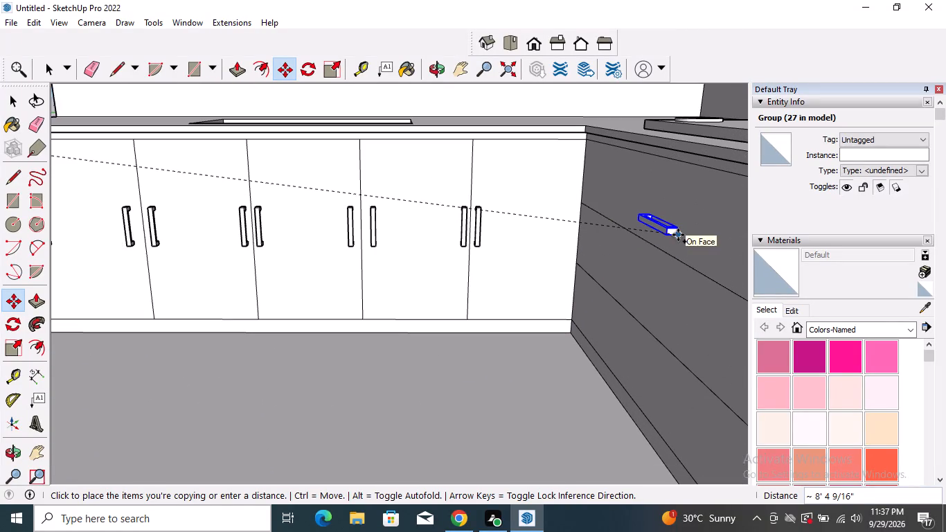
scroll(658, 209, "down", 6)
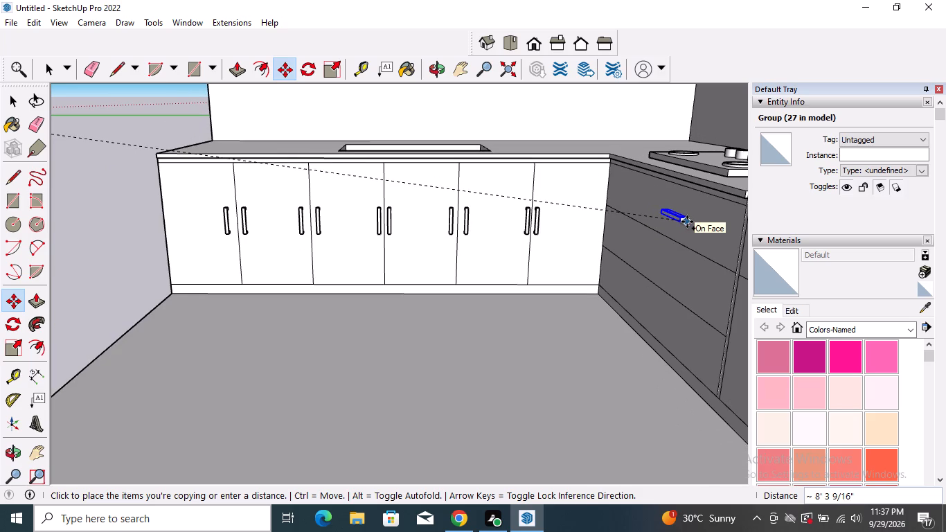
left_click(687, 222)
key("space")
Stretch the top drawer's handle lengthwise with the Scale tool to a factor of 2.00.
middle_click_drag(492, 290, 719, 314)
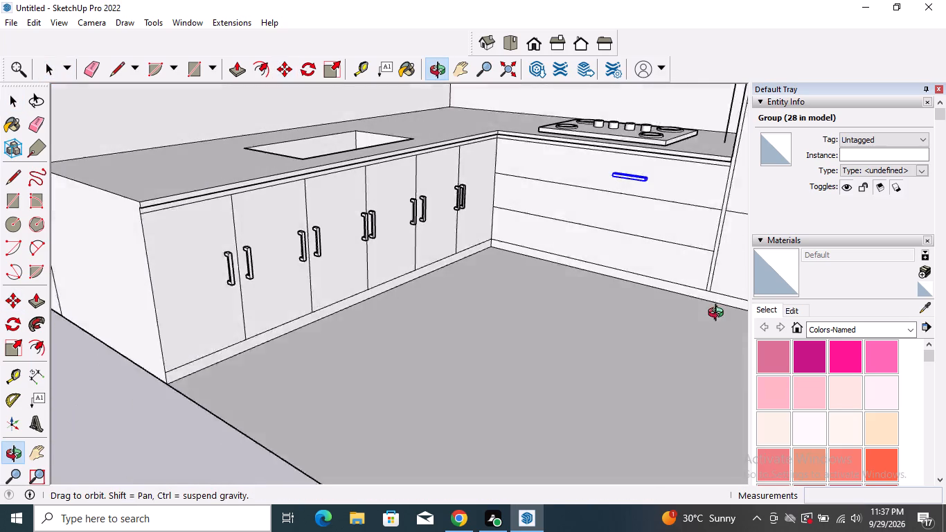
middle_click_drag(719, 314, 769, 305)
scroll(580, 165, "up", 8)
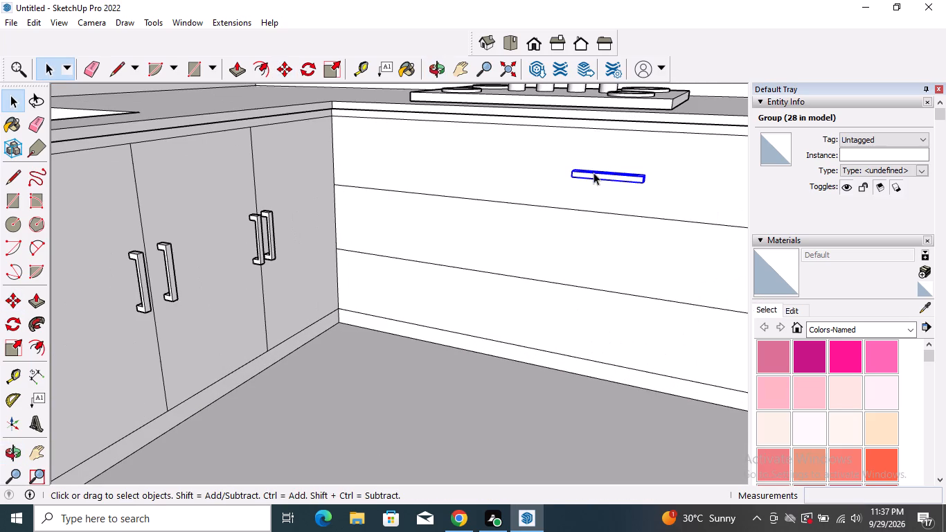
left_click(594, 172)
left_click(8, 351)
scroll(527, 194, "up", 1)
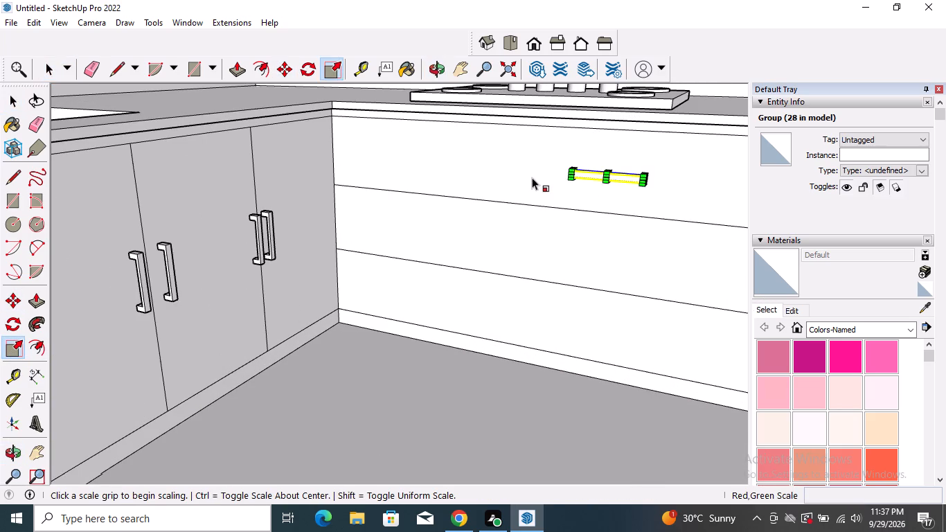
scroll(532, 177, "up", 3)
middle_click_drag(544, 194, 763, 210)
scroll(541, 136, "up", 4)
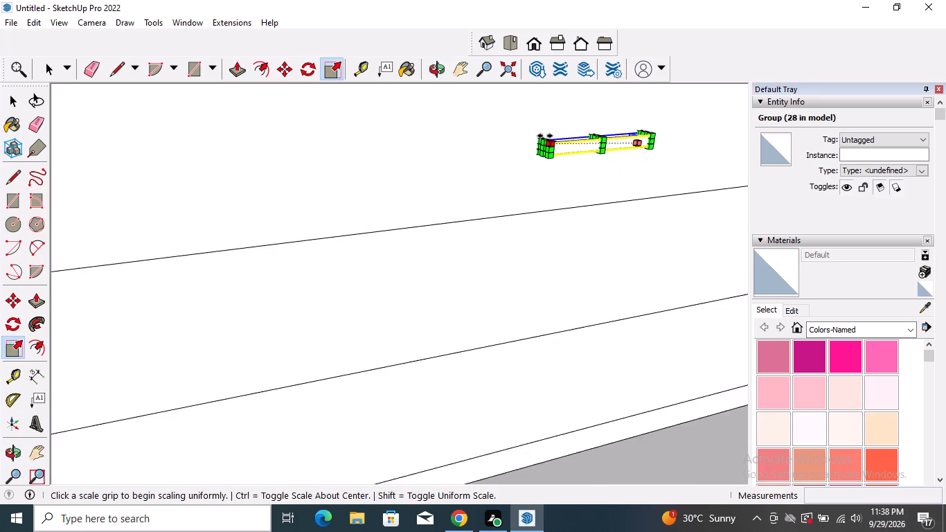
scroll(544, 141, "up", 8)
left_click(544, 152)
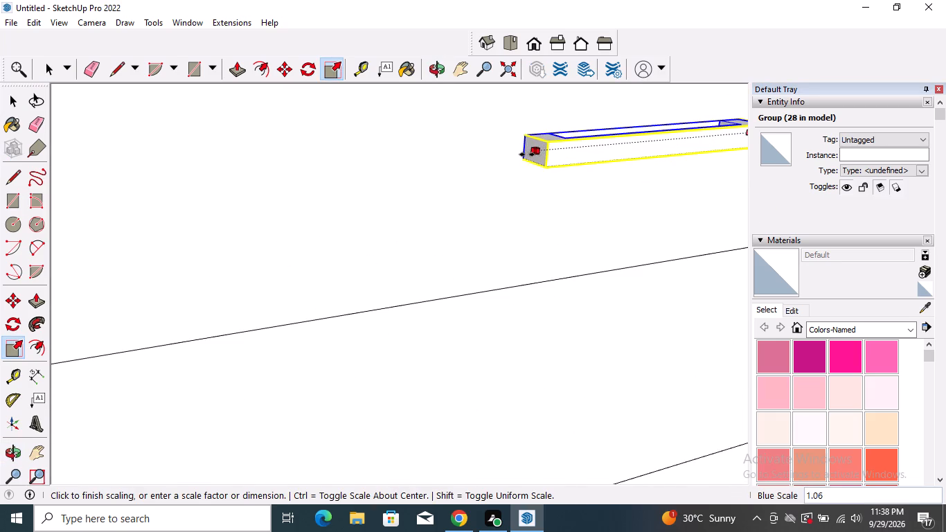
left_click(267, 161)
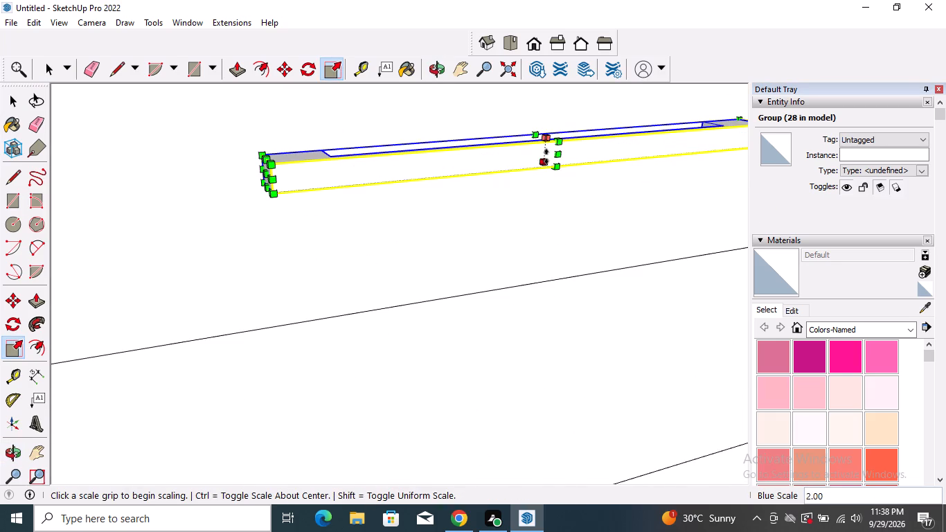
Scale the top drawer's handle in depth so it projects further out from the drawer front.
left_click(555, 152)
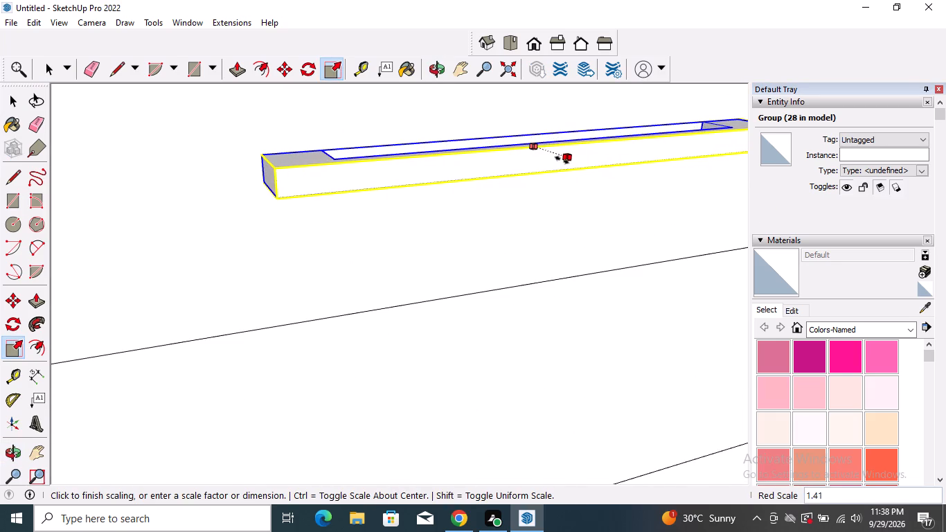
left_click(562, 160)
scroll(352, 202, "down", 19)
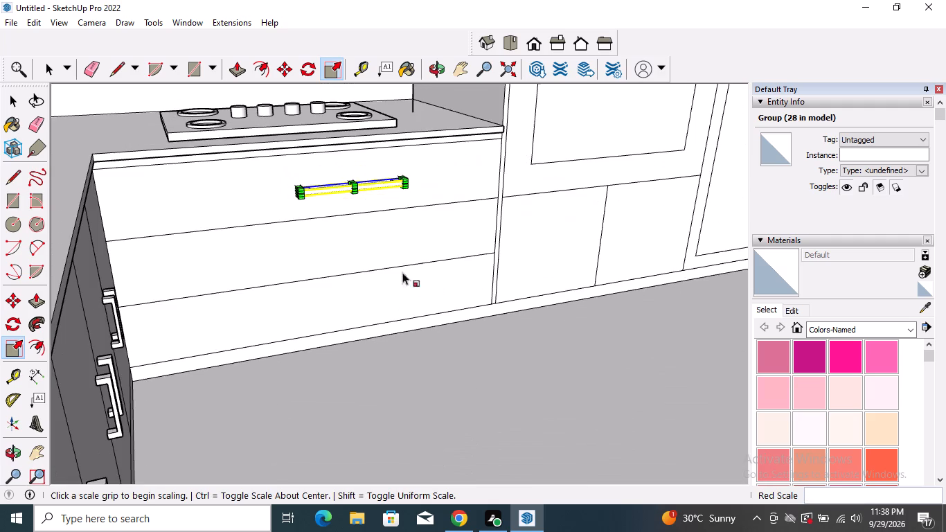
key("space")
Move the lengthened handle a short distance along the red axis to centre it on the top drawer front.
middle_click_drag(416, 290, 341, 258)
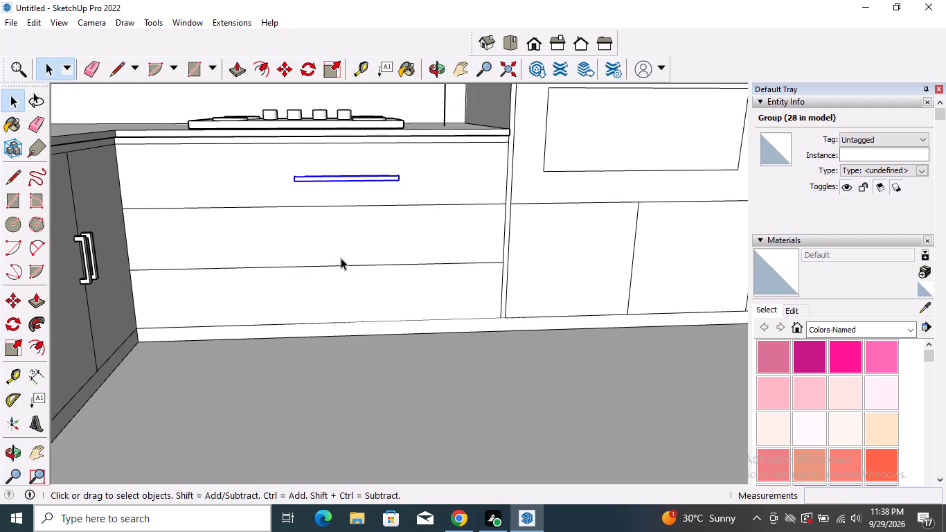
key("m")
scroll(362, 209, "up", 4)
left_click(417, 166)
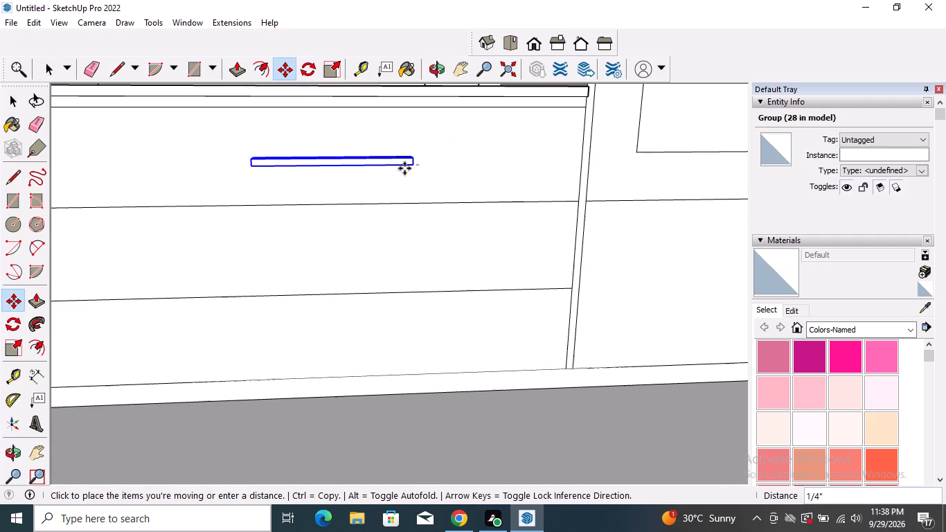
scroll(373, 170, "down", 4)
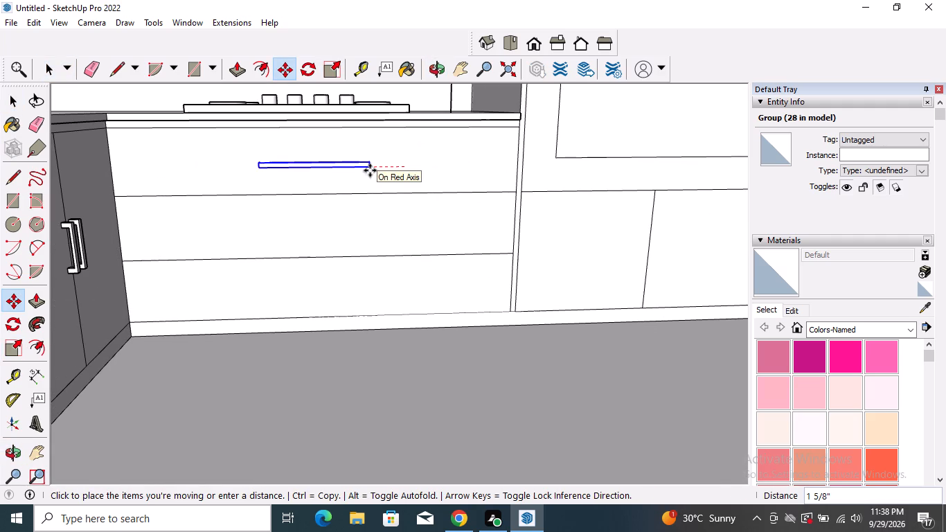
left_click(363, 170)
Copy the handle straight down the blue axis onto the middle and bottom drawers, about 3 1/8" apart.
left_click(363, 170)
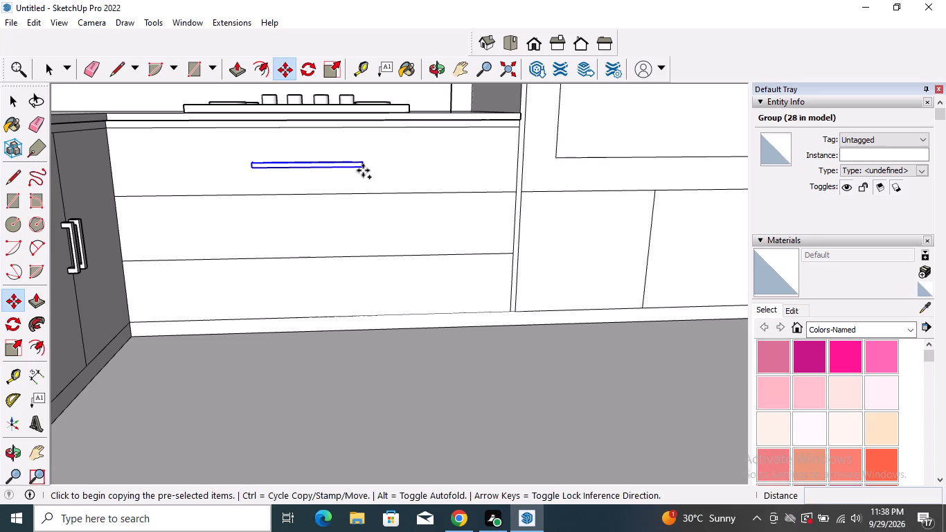
left_click(359, 233)
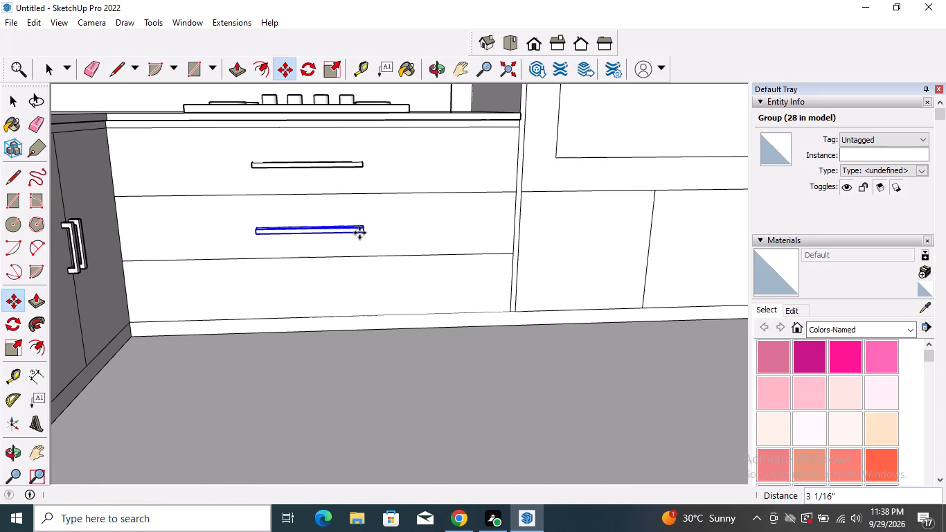
left_click(359, 233)
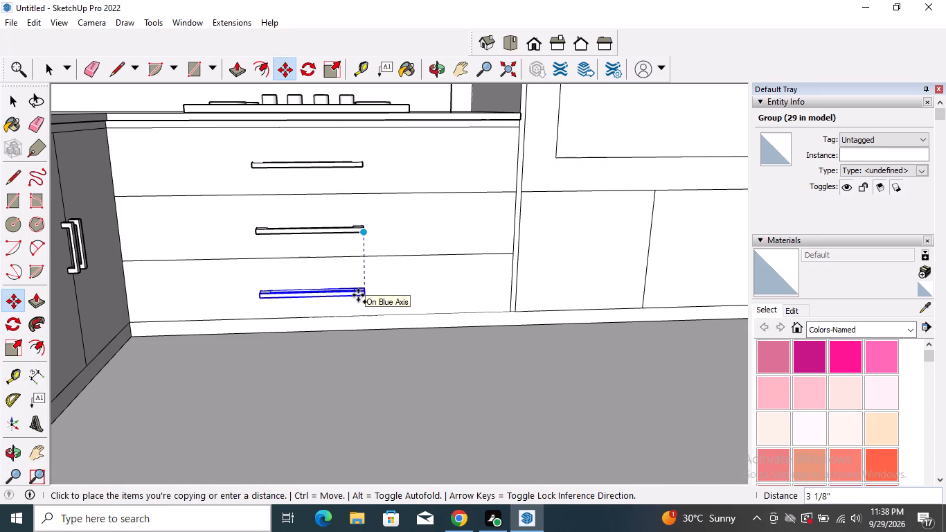
left_click(358, 295)
key("space")
scroll(409, 293, "down", 8)
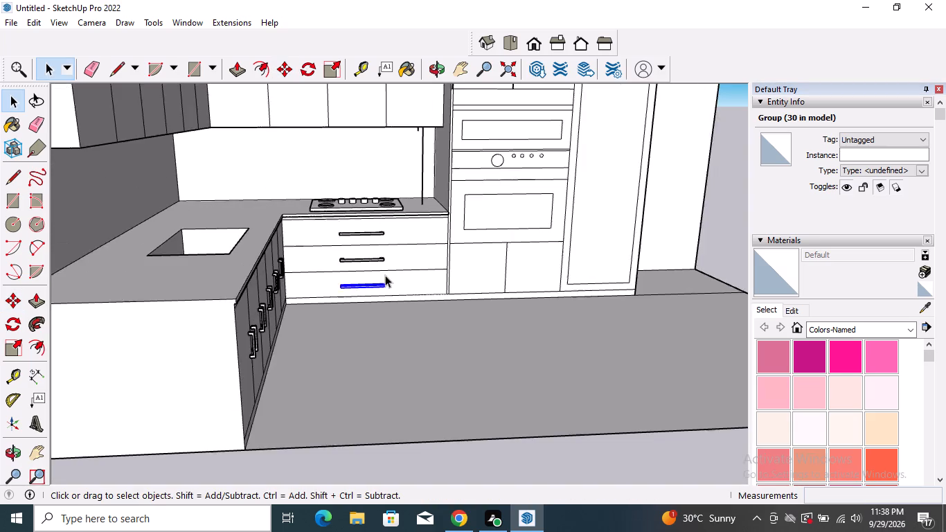
scroll(385, 275, "down", 6)
left_click(677, 271)
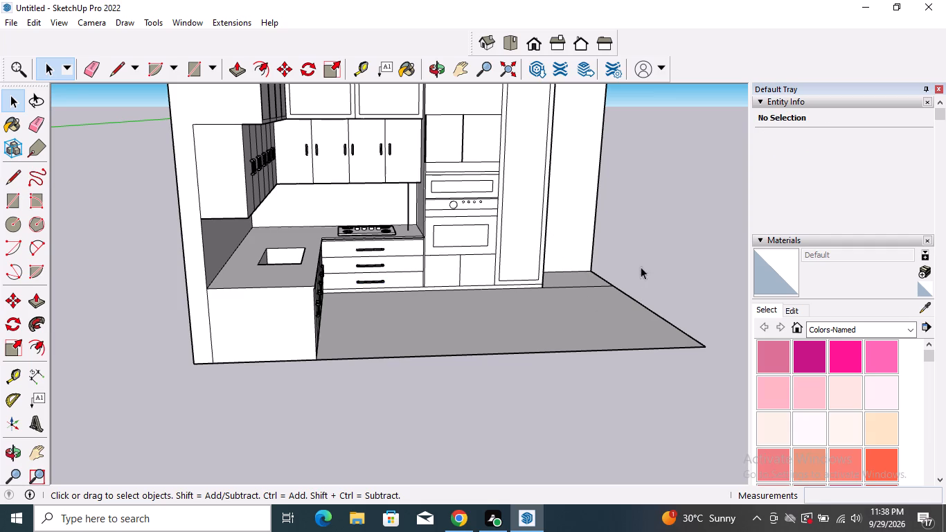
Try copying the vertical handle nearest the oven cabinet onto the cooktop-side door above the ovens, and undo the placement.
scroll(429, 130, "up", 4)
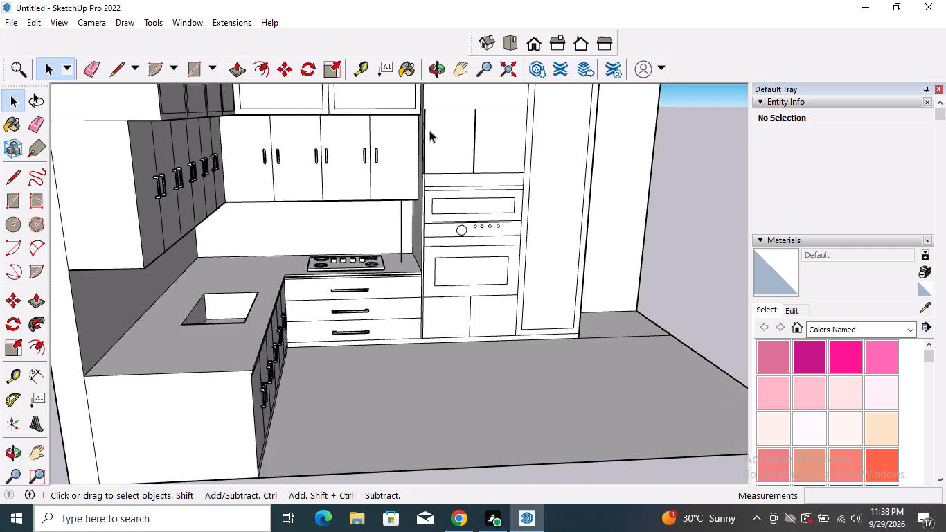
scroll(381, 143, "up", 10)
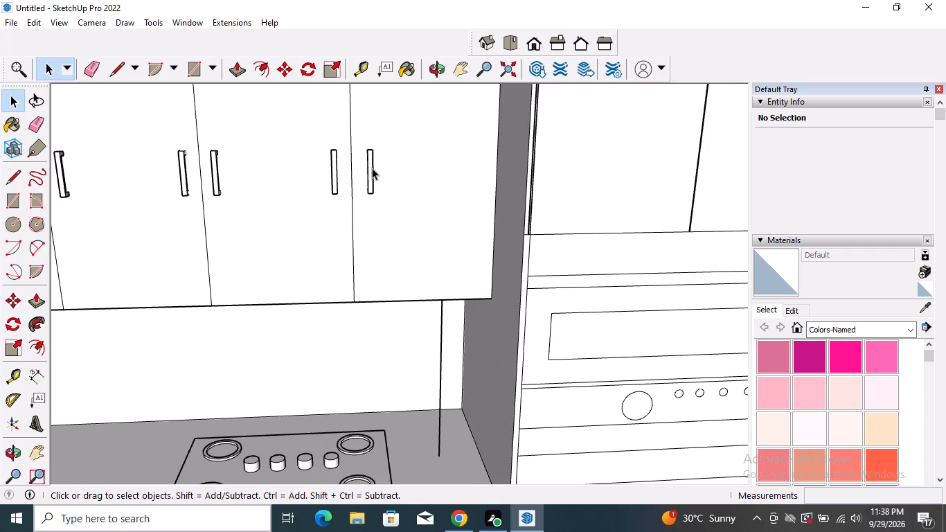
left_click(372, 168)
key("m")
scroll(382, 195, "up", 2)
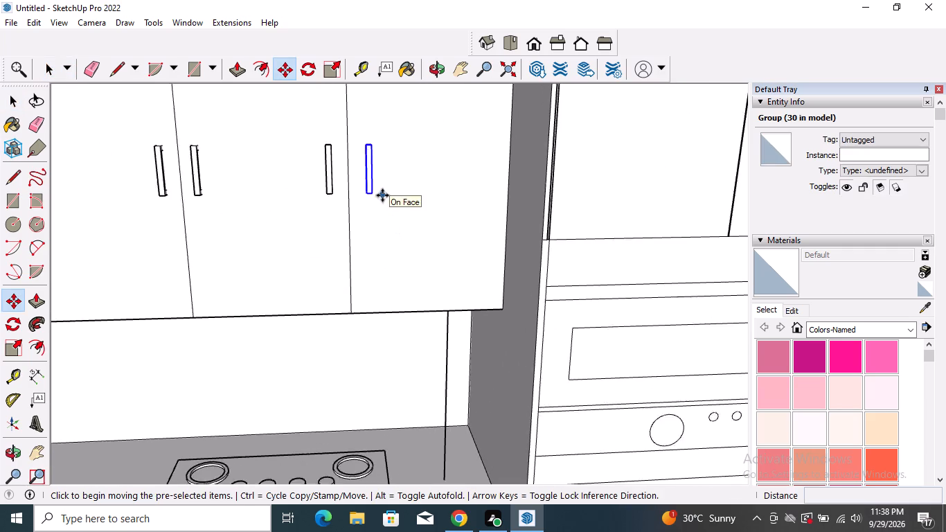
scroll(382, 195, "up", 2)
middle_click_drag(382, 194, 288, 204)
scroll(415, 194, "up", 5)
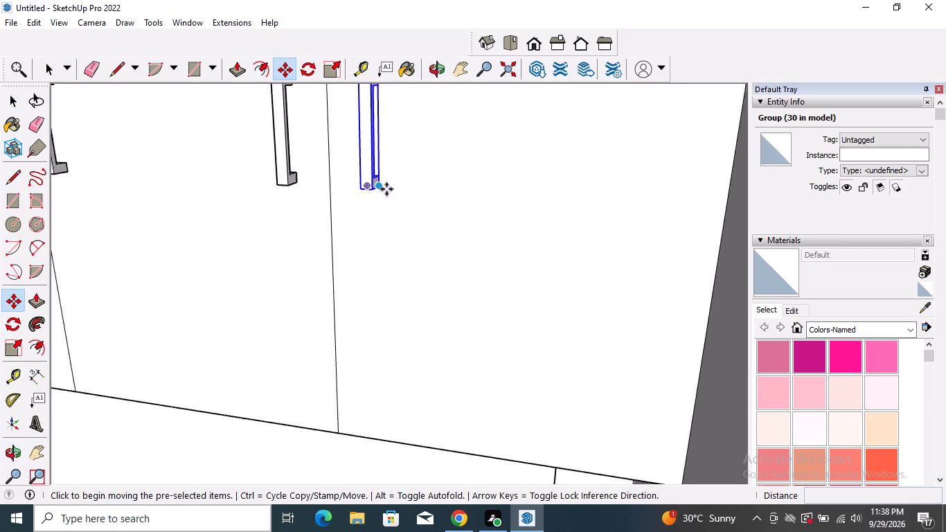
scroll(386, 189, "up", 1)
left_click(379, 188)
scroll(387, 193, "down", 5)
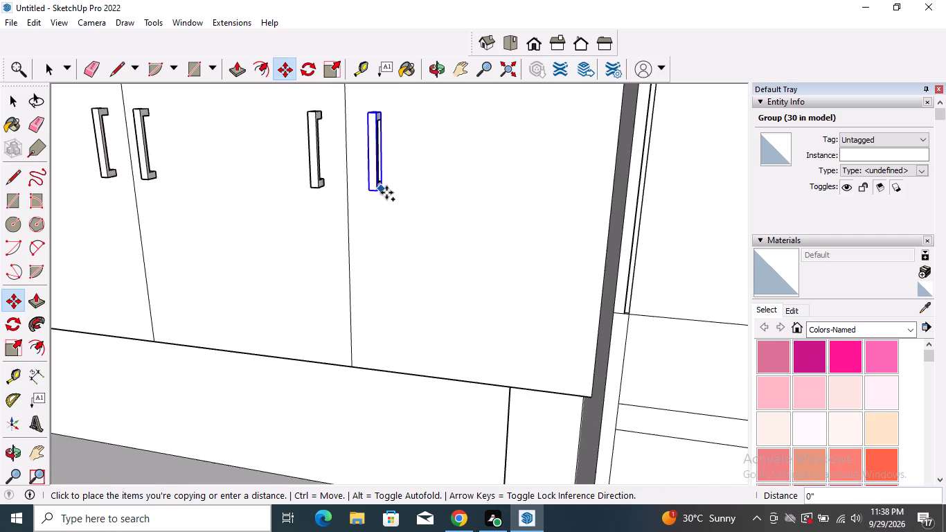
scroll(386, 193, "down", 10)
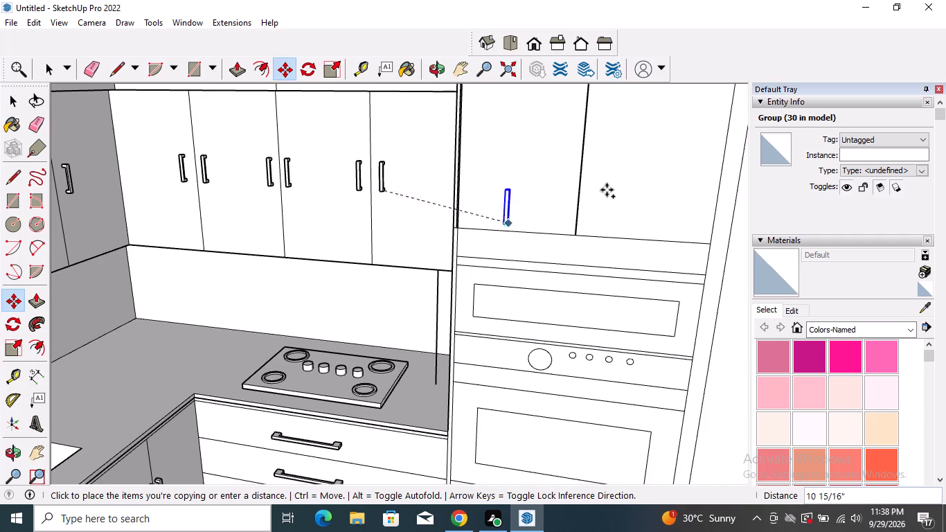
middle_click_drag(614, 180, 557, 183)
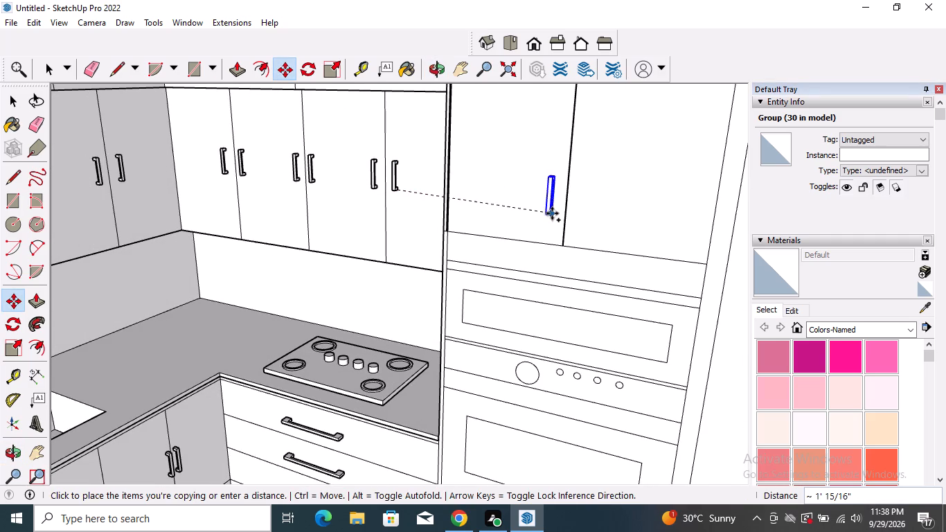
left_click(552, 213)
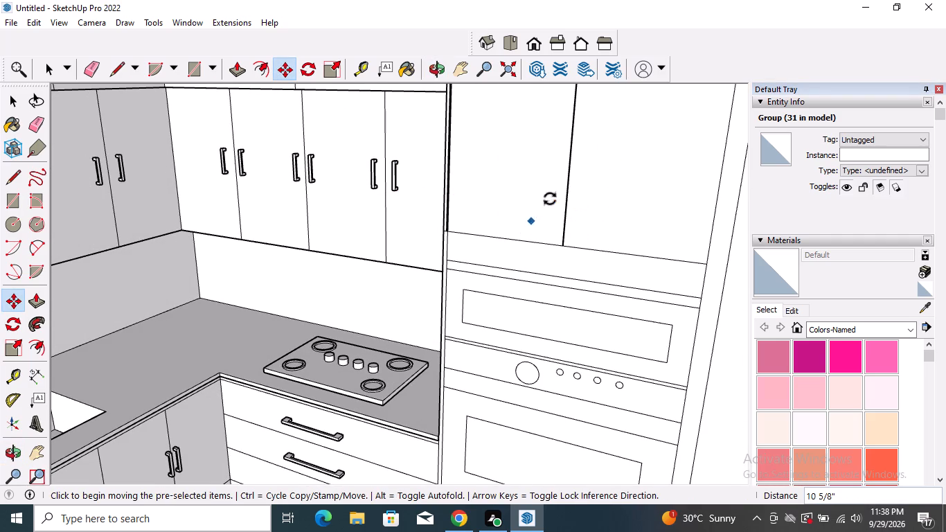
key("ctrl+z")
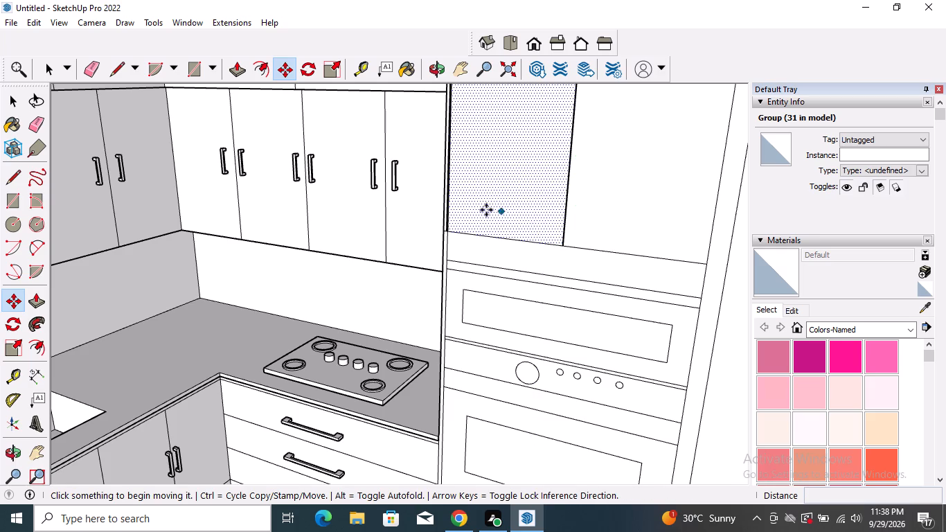
Copy the nearest upper-door handle about 1' onto the cooktop-side door above the ovens, near its lower opening edge.
left_click(400, 192)
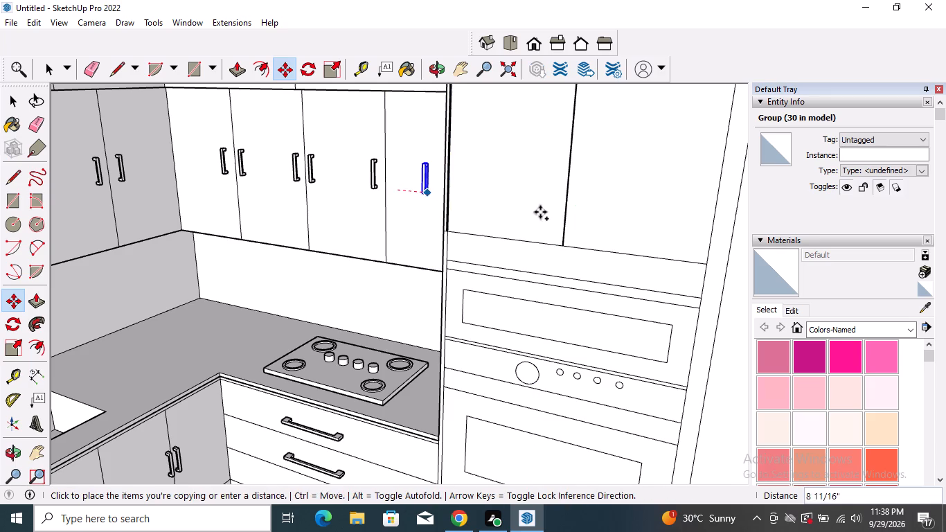
middle_click_drag(546, 211, 377, 208)
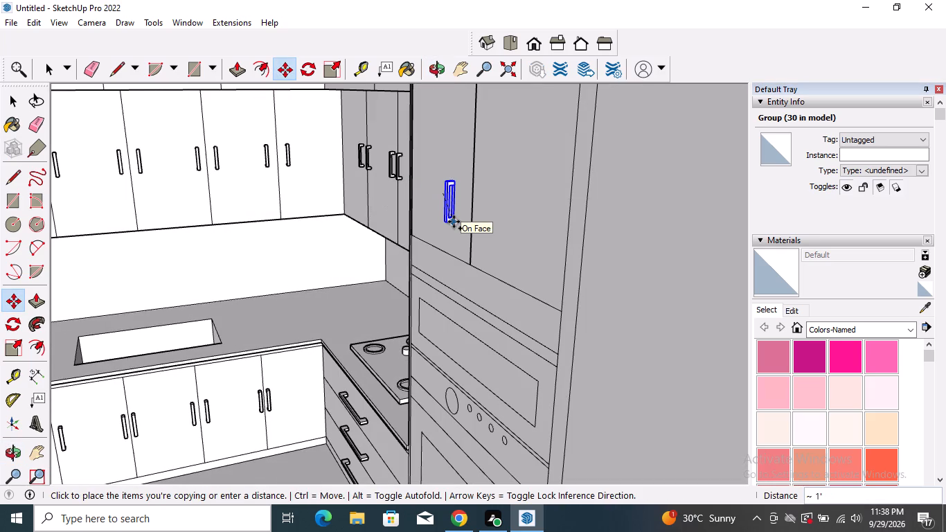
left_click(454, 222)
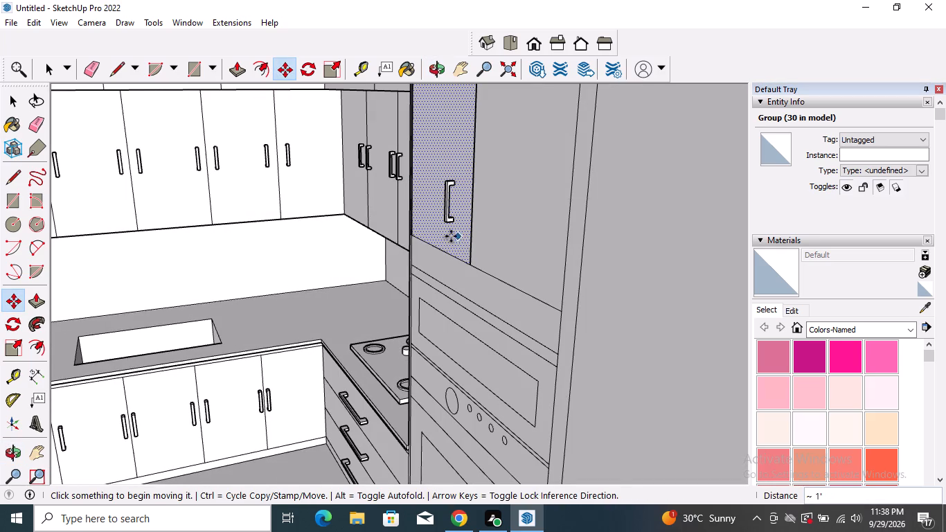
key("space")
middle_click_drag(462, 244, 762, 230)
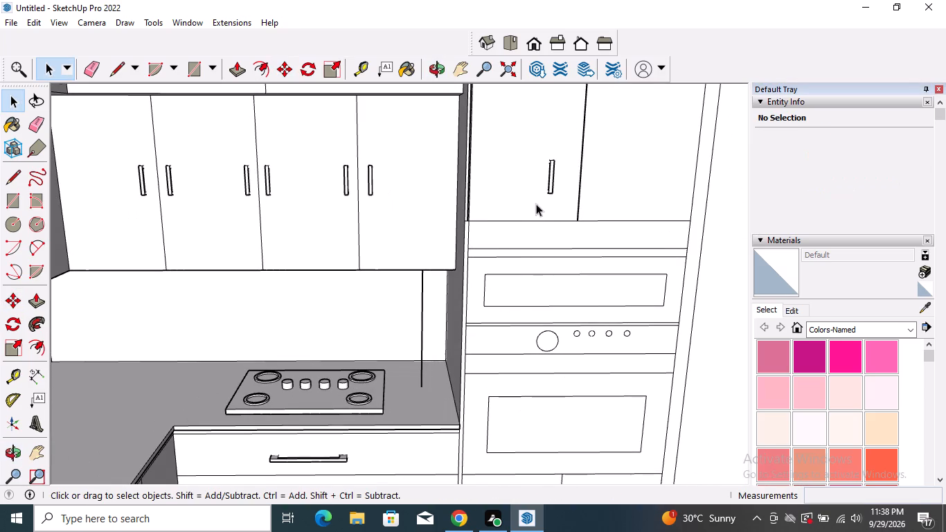
Move the handle on the cooktop-side door above the ovens about 1 1/16" by its lower rear corner to reposition it on the door.
left_click(550, 180)
key("m")
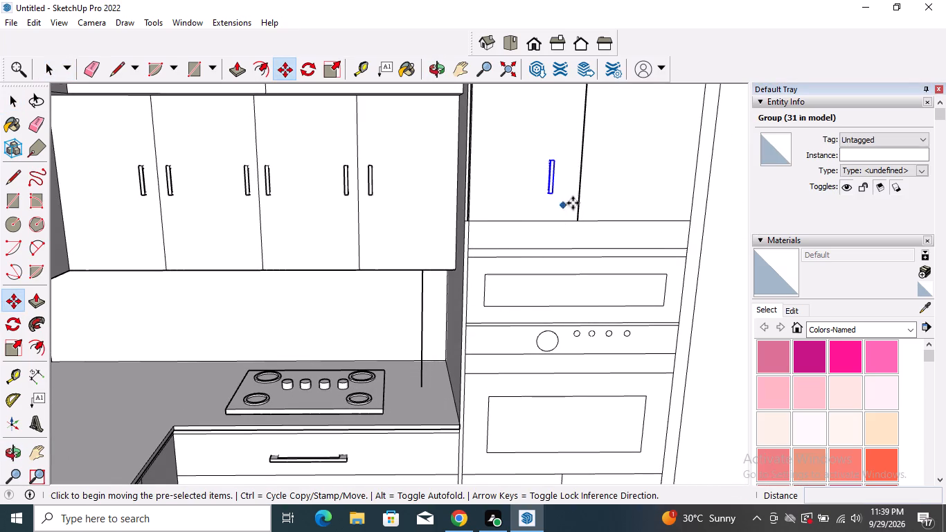
scroll(603, 174, "up", 6)
middle_click_drag(560, 202, 467, 213)
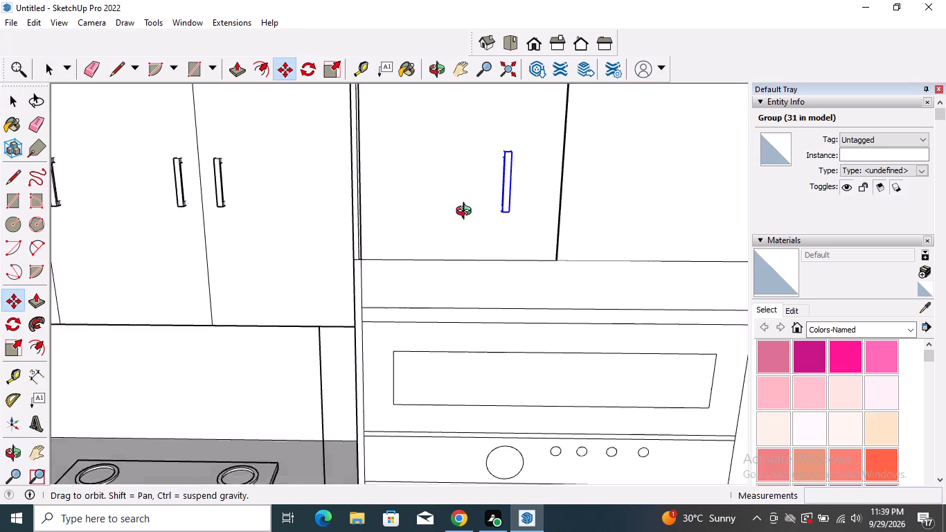
middle_click_drag(467, 213, 418, 202)
scroll(464, 218, "up", 10)
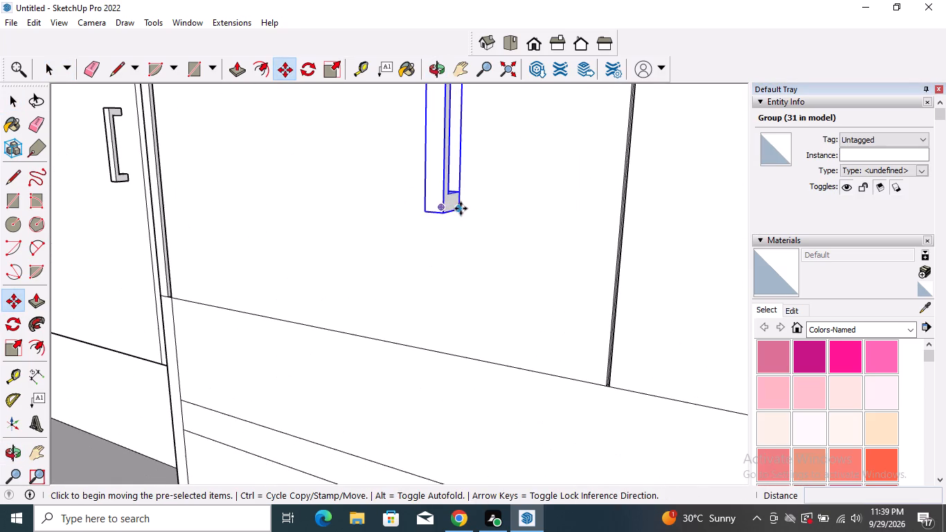
left_click(461, 209)
scroll(542, 252, "down", 10)
middle_click_drag(472, 316, 558, 308)
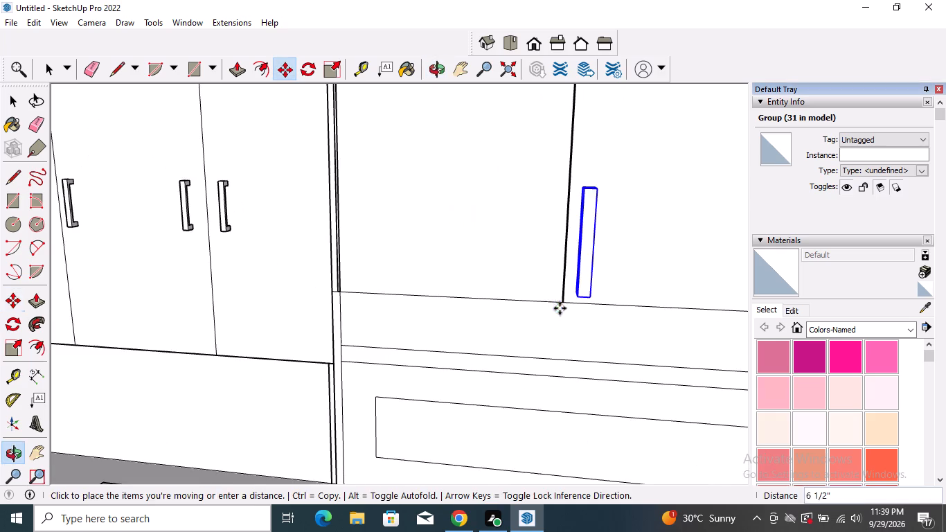
scroll(560, 308, "down", 7)
scroll(560, 308, "up", 4)
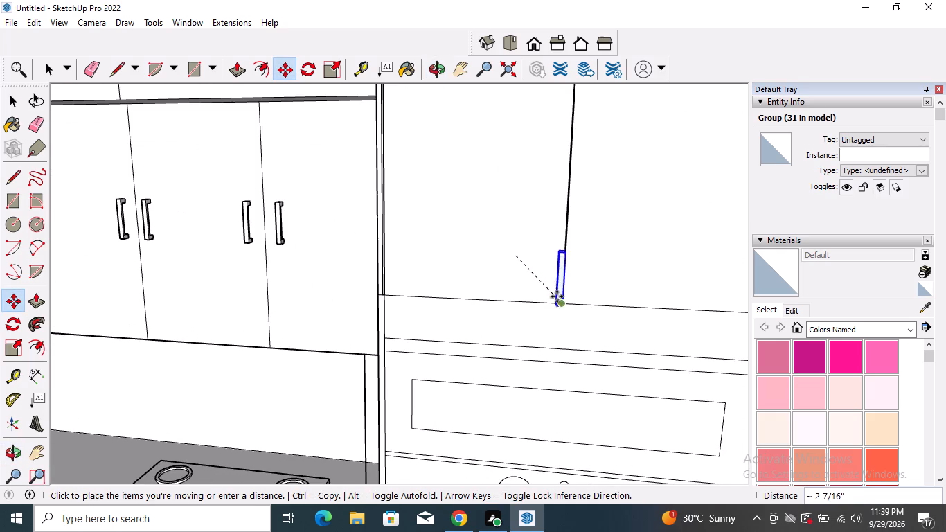
scroll(552, 244, "up", 4)
left_click(540, 244)
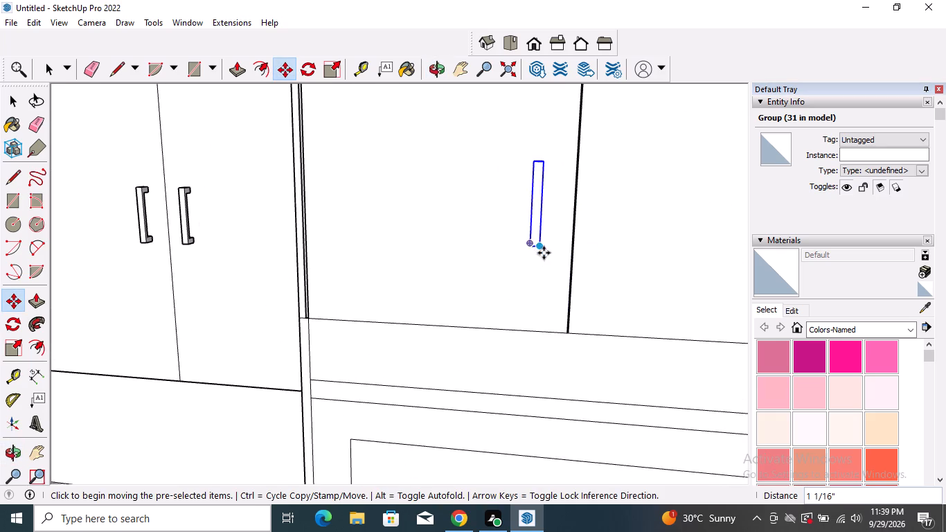
Copy that handle about 1 11/16" across the door gap onto the neighbouring door above the ovens.
scroll(563, 245, "up", 4)
middle_click_drag(563, 244, 466, 256)
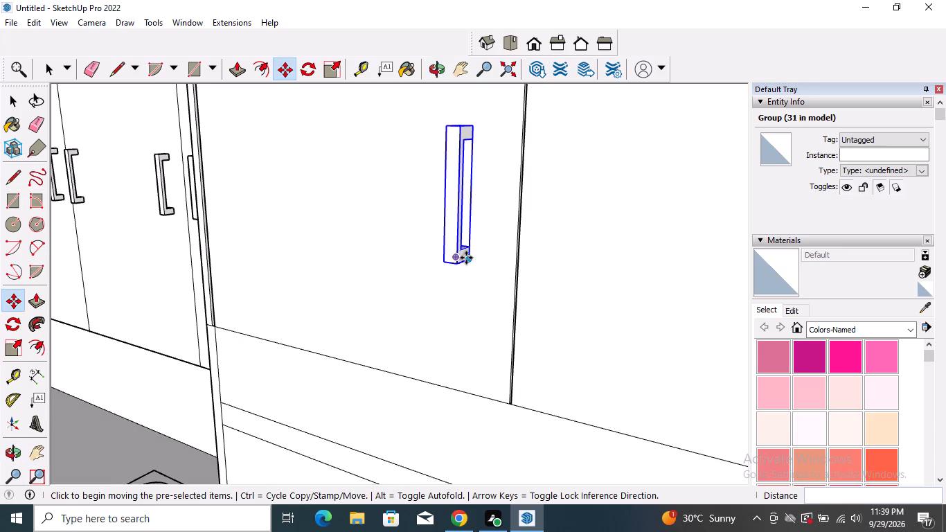
left_click(467, 258)
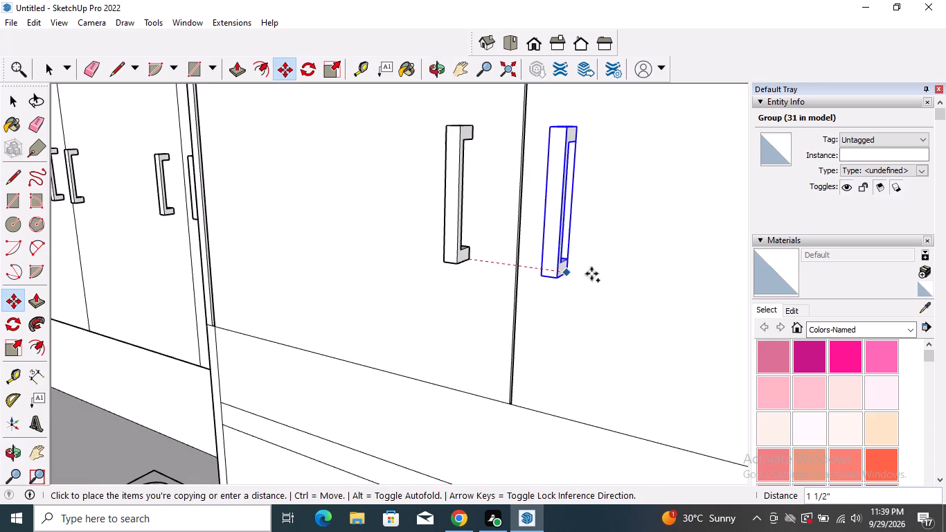
scroll(603, 278, "down", 4)
middle_click_drag(526, 305, 647, 296)
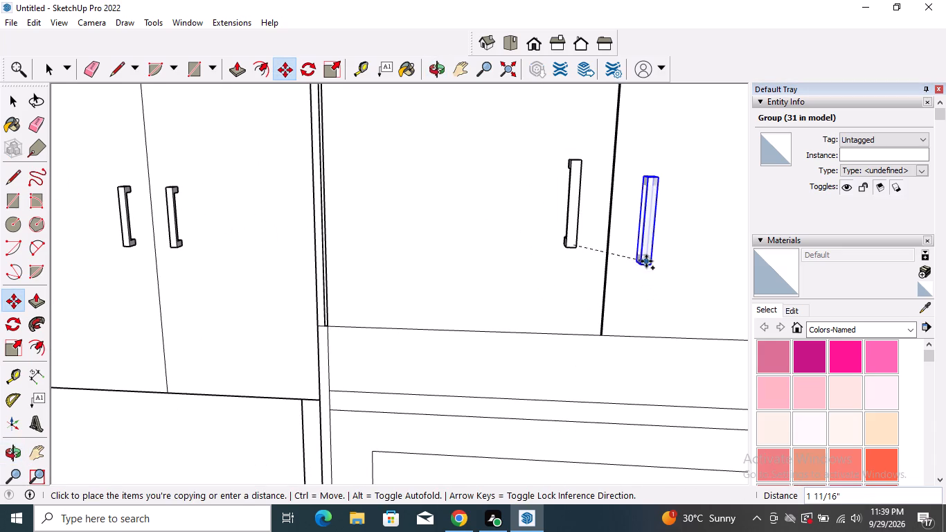
left_click(650, 247)
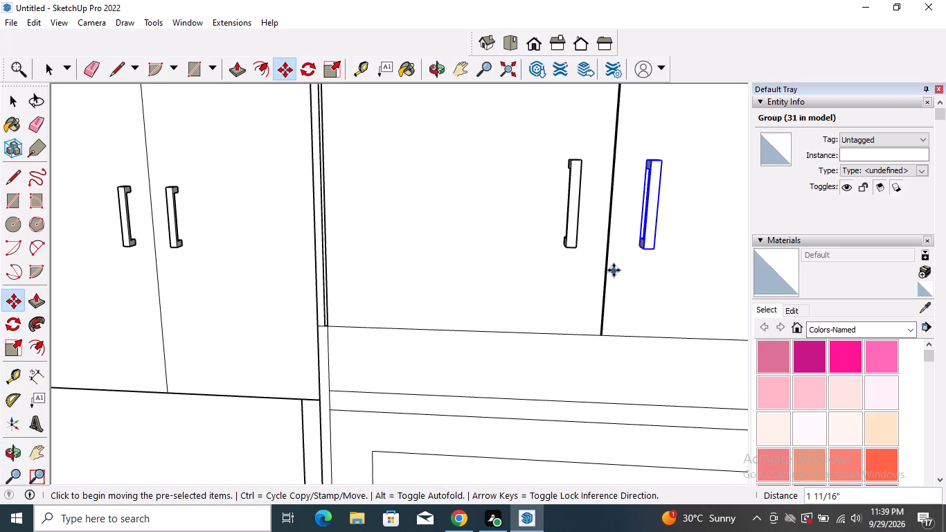
key("space")
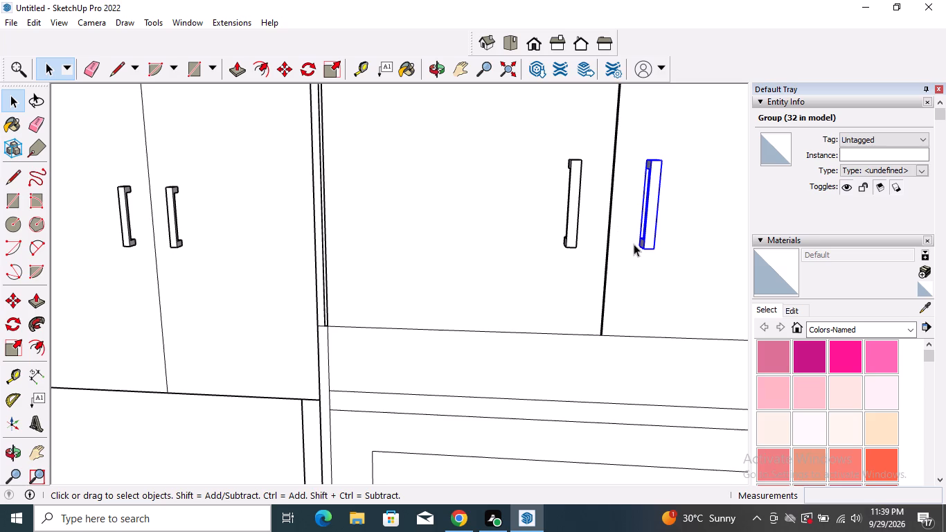
Move the copied handle a short distance by its lower rear corner to adjust its position against the door.
scroll(635, 244, "up", 4)
middle_click_drag(632, 250, 720, 262)
middle_click_drag(596, 260, 606, 264)
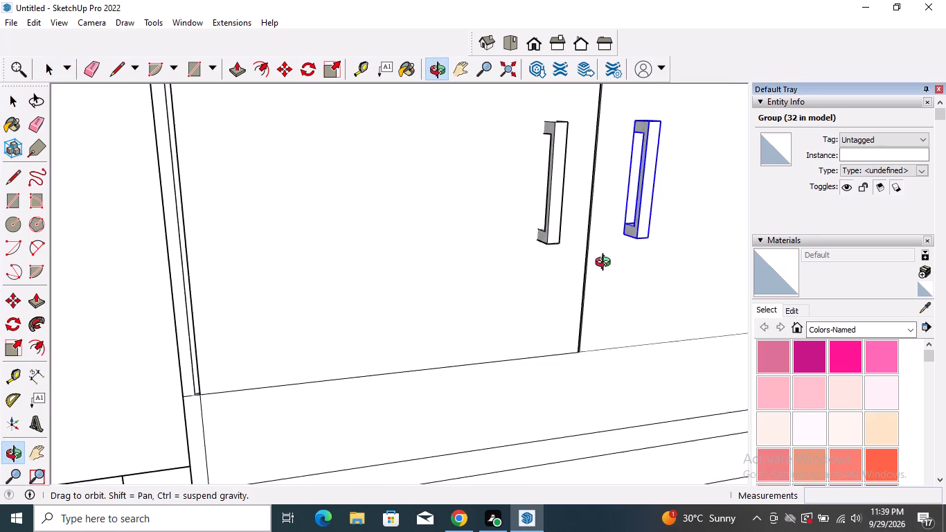
middle_click_drag(606, 264, 682, 271)
scroll(606, 240, "up", 2)
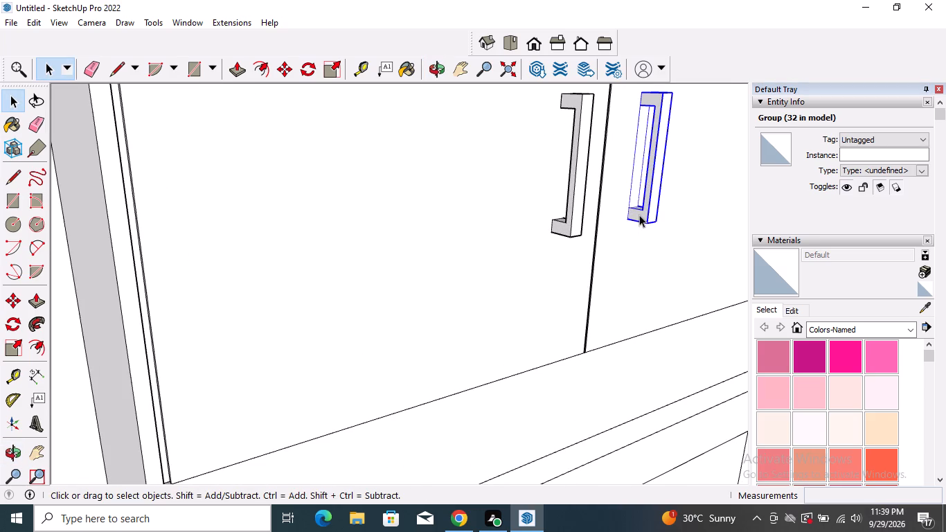
left_click(639, 215)
key("m")
scroll(627, 215, "up", 3)
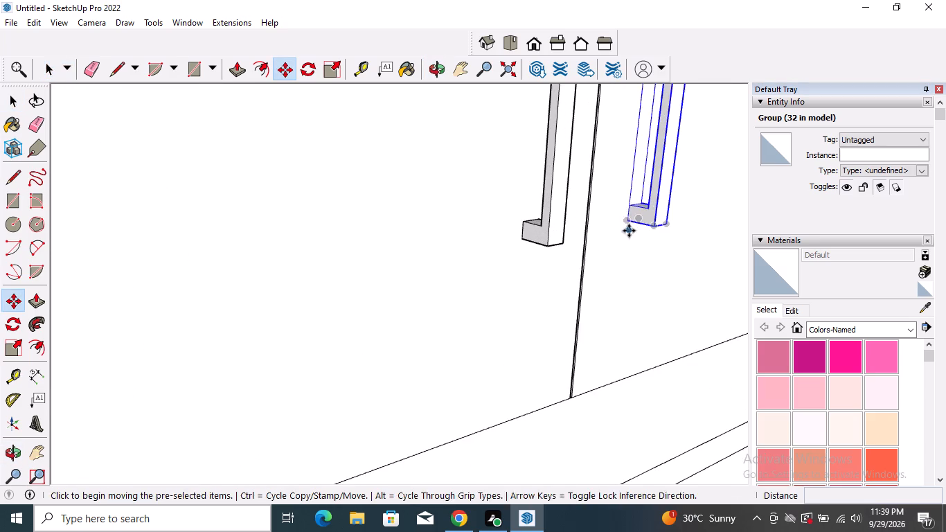
scroll(625, 224, "up", 8)
left_click(629, 218)
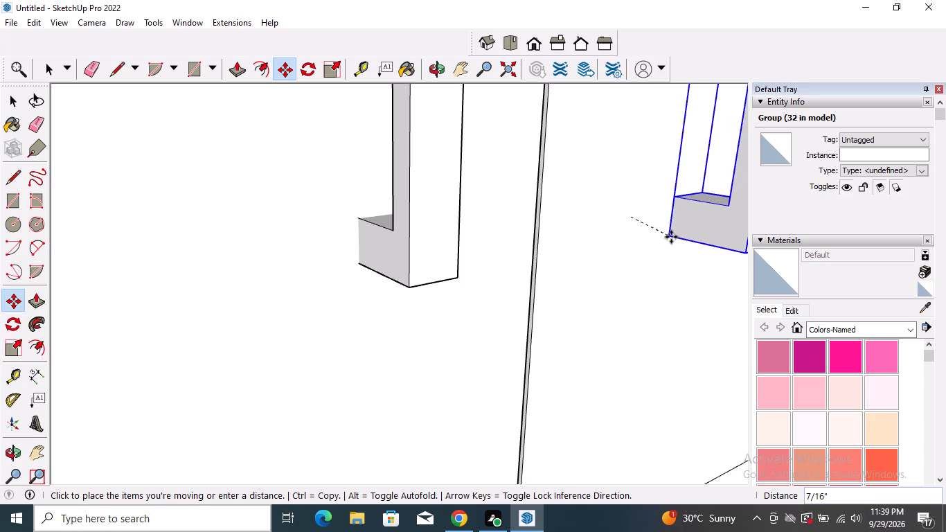
left_click_drag(655, 238, 654, 247)
Move the copied handle about 3/8" by its upper rear corner to seat it on the door face.
scroll(573, 247, "down", 4)
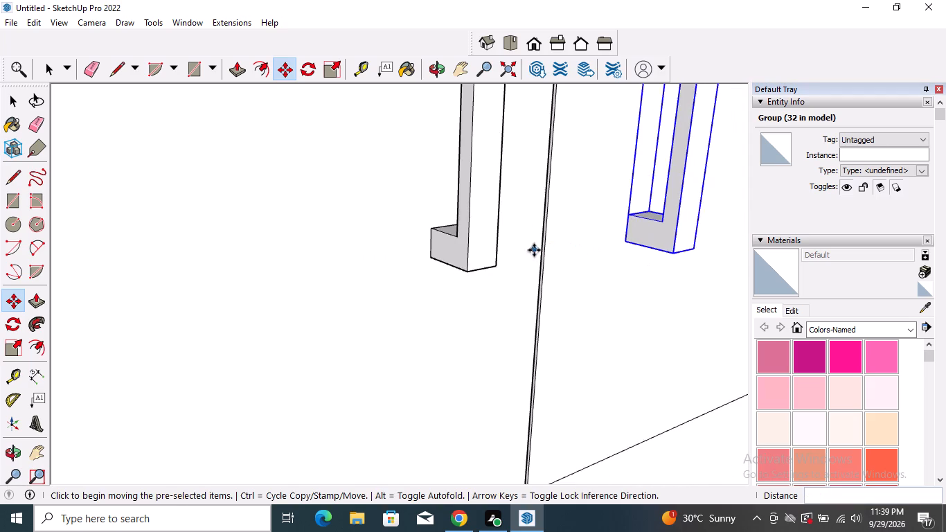
scroll(537, 263, "down", 10)
middle_click_drag(634, 228, 513, 384)
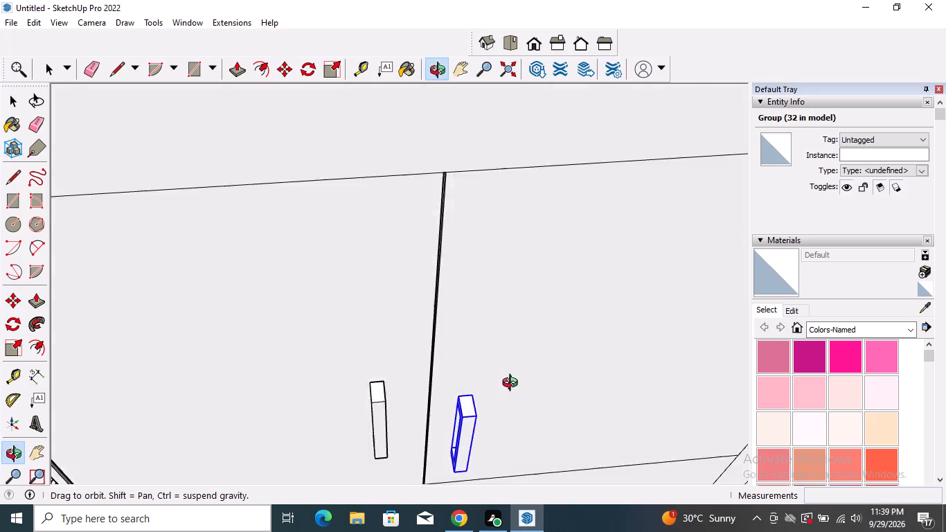
middle_click_drag(513, 384, 512, 390)
scroll(442, 422, "up", 5)
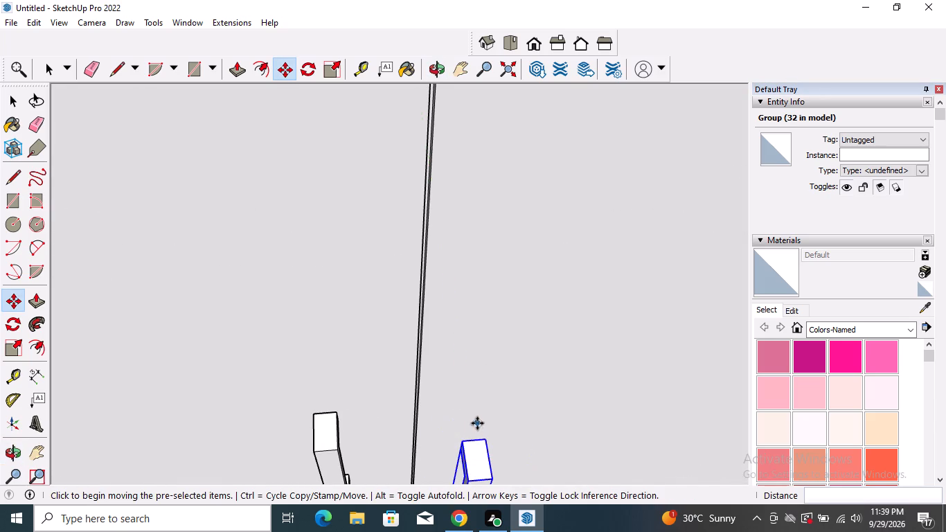
key("m")
left_click(485, 440)
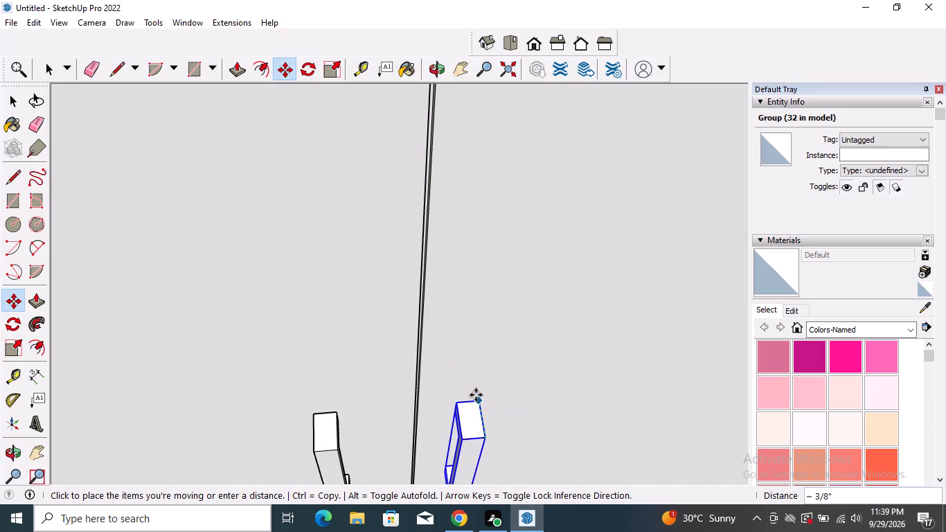
left_click(476, 395)
key("space")
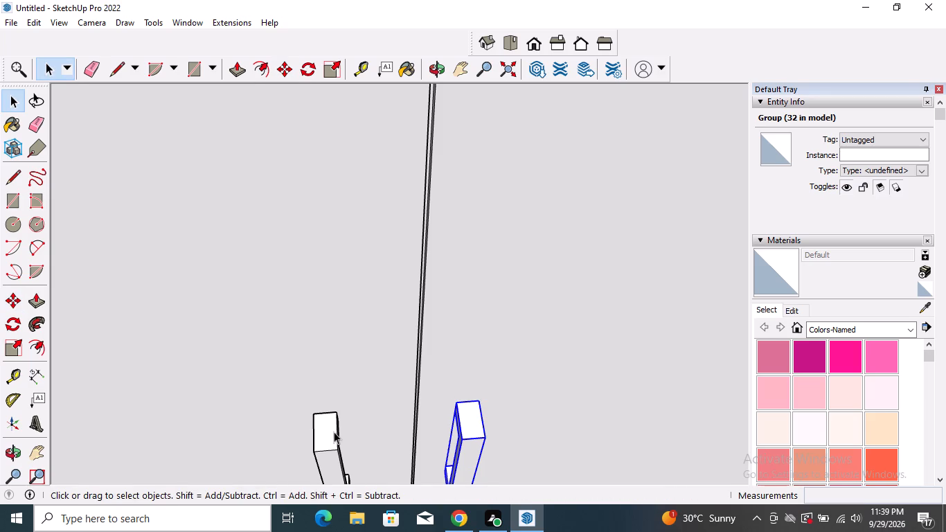
Replace the cooktop-side handle above the ovens with a copy of the adjusted handle, about 1 1/16" along the red axis.
left_click(334, 430)
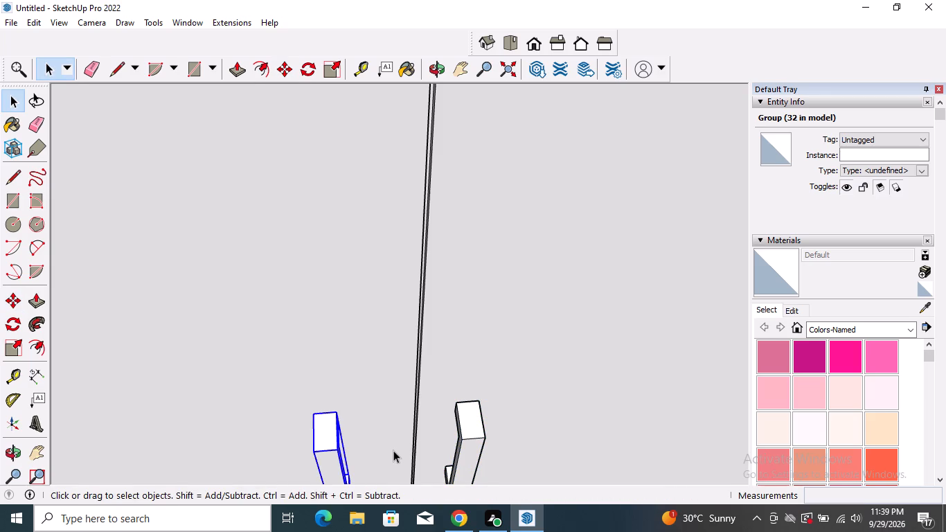
key("Delete")
left_click(474, 420)
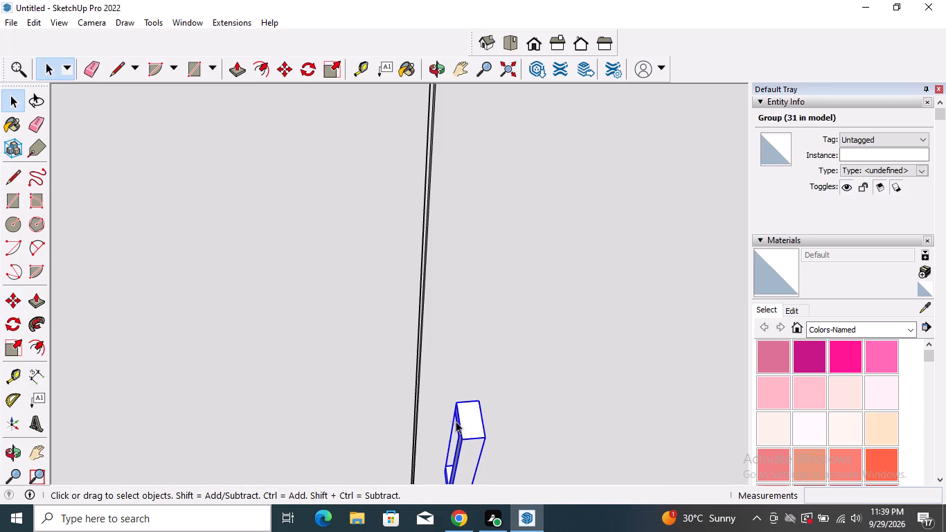
key("m")
left_click(457, 405)
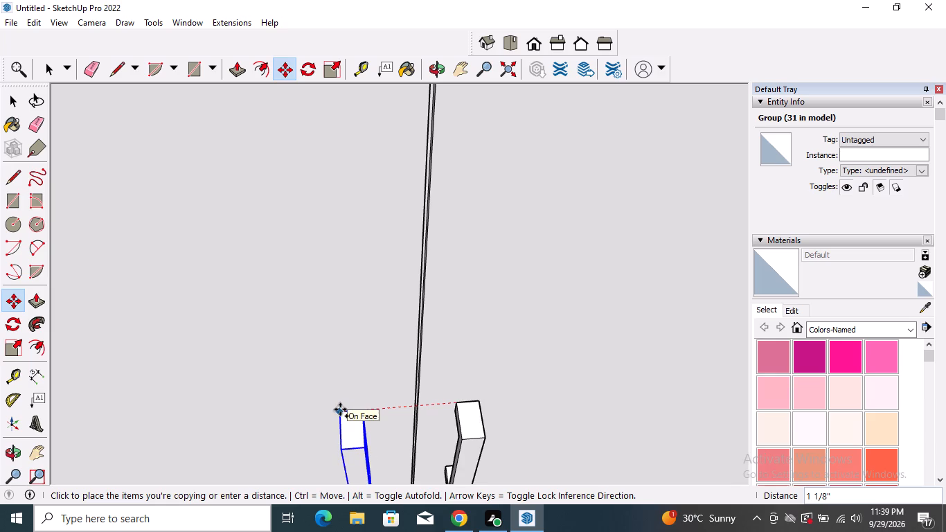
left_click(348, 409)
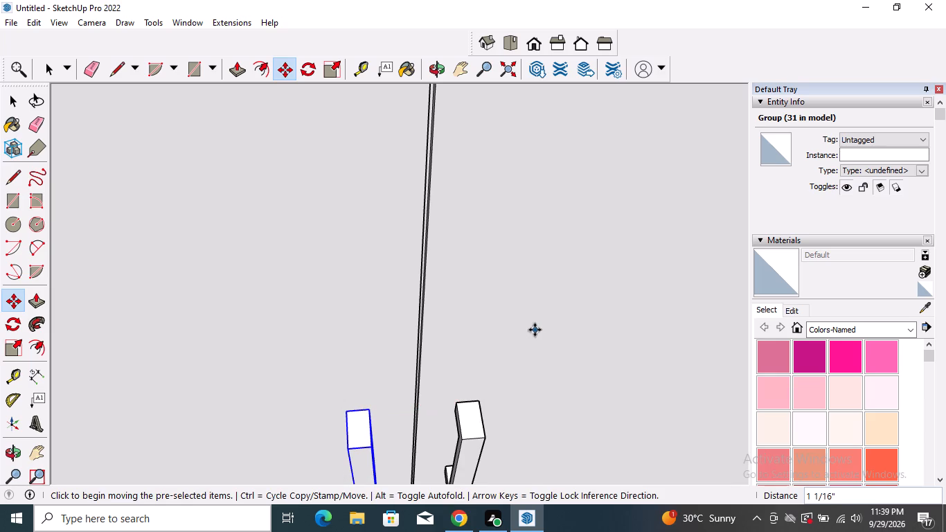
key("space")
Copy the new cooktop-side handle about 2' down the blue axis onto the cooktop-side door below the ovens.
key("m")
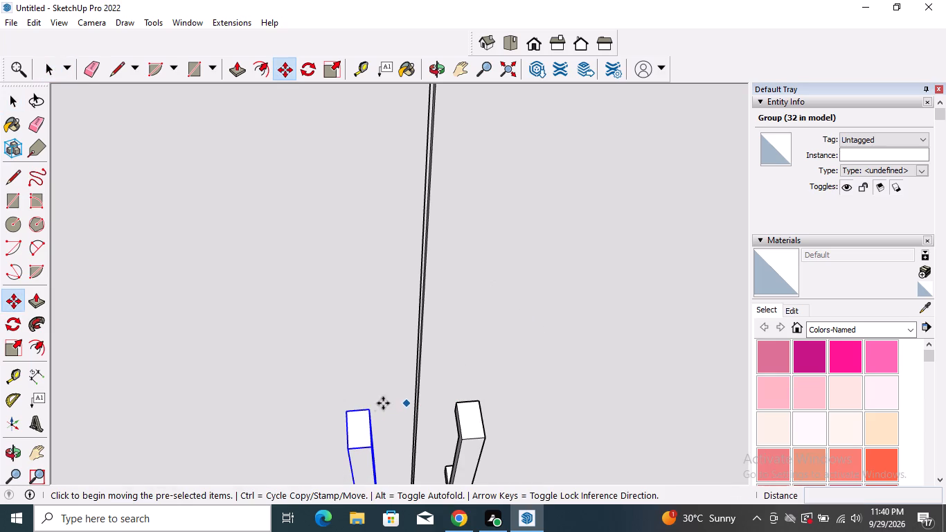
left_click(371, 408)
scroll(412, 324, "down", 5)
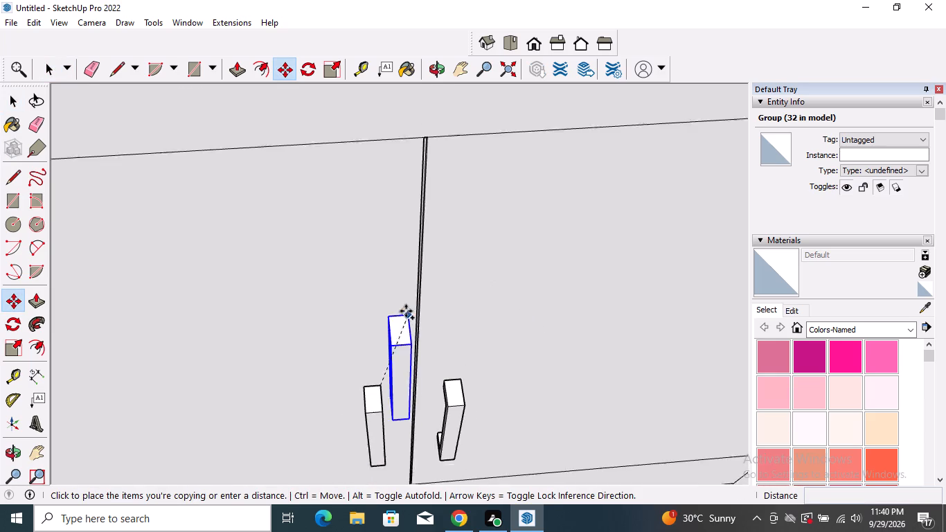
scroll(397, 281, "down", 18)
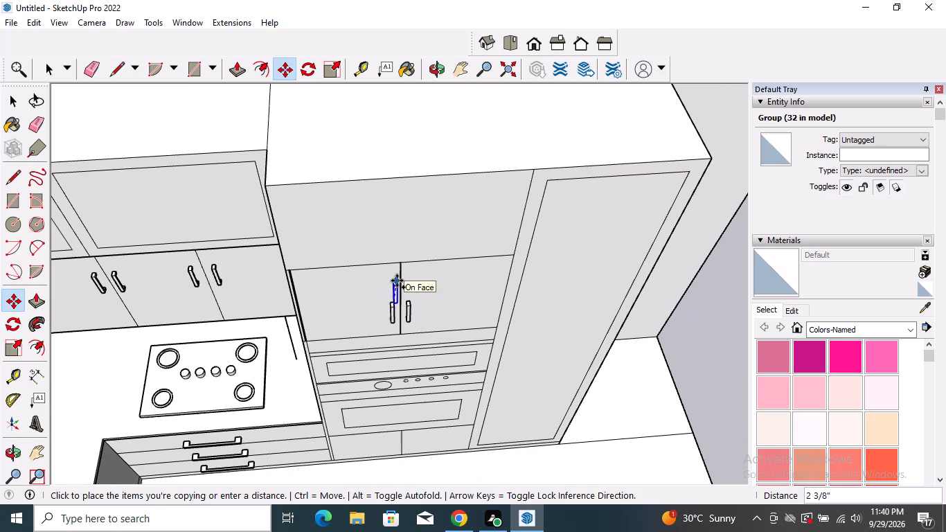
scroll(396, 450, "up", 14)
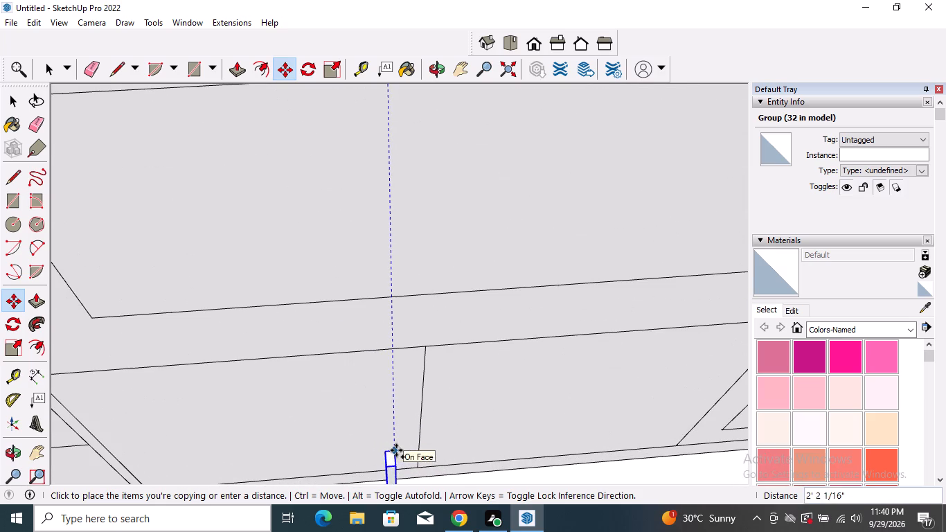
left_click(395, 412)
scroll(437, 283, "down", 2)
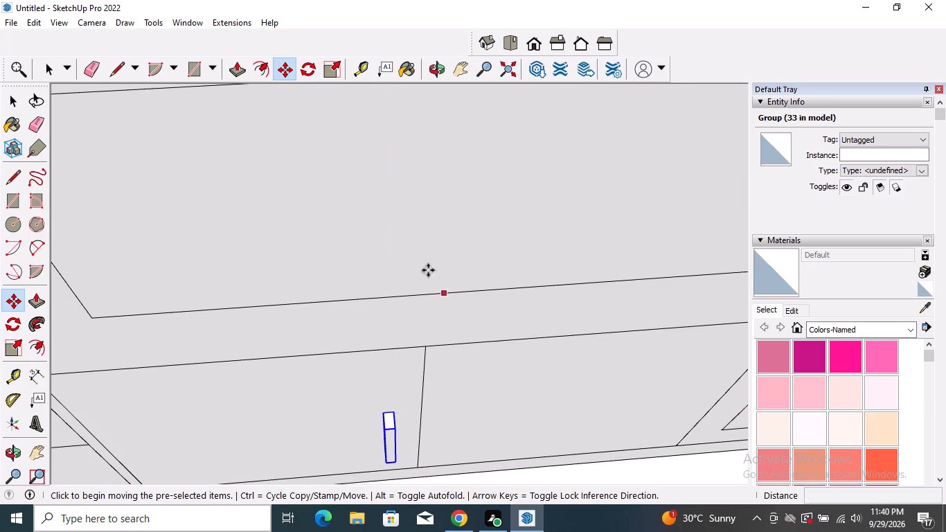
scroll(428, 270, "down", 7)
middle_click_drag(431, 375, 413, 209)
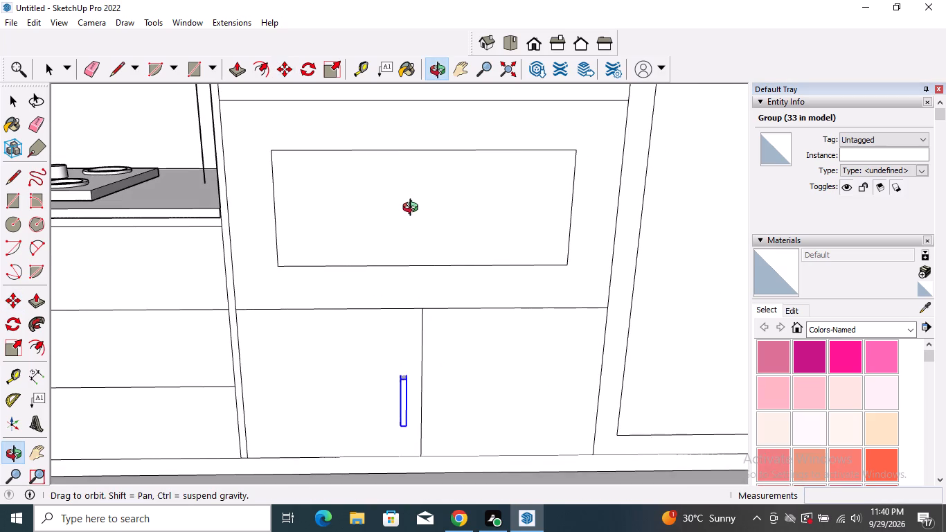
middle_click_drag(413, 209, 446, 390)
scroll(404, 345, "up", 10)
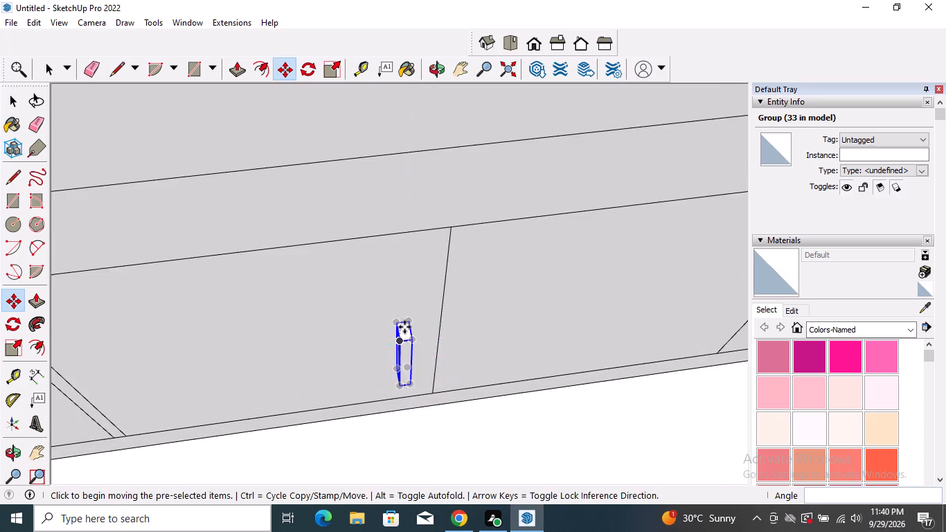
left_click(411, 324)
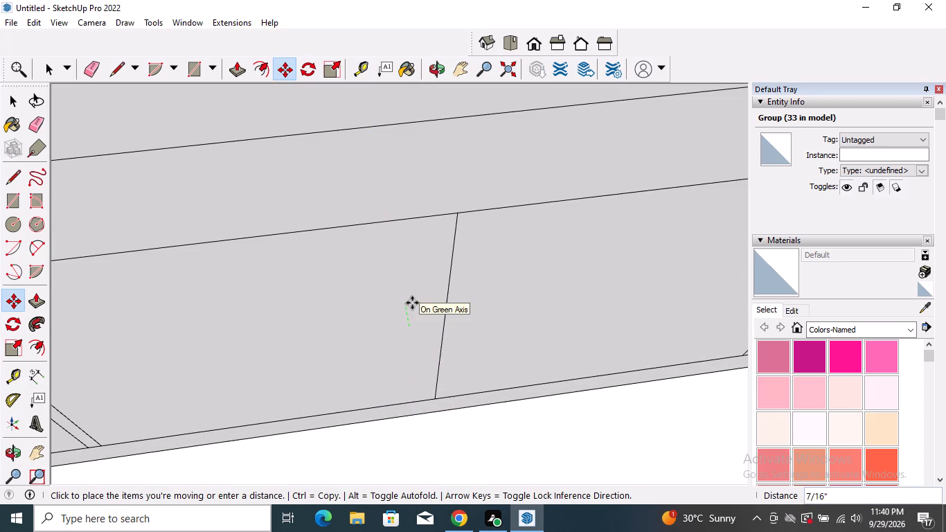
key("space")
Move the handle on the cooktop-side door below the ovens about 3/4" up the door face by its upper corner.
middle_click_drag(486, 339, 431, 339)
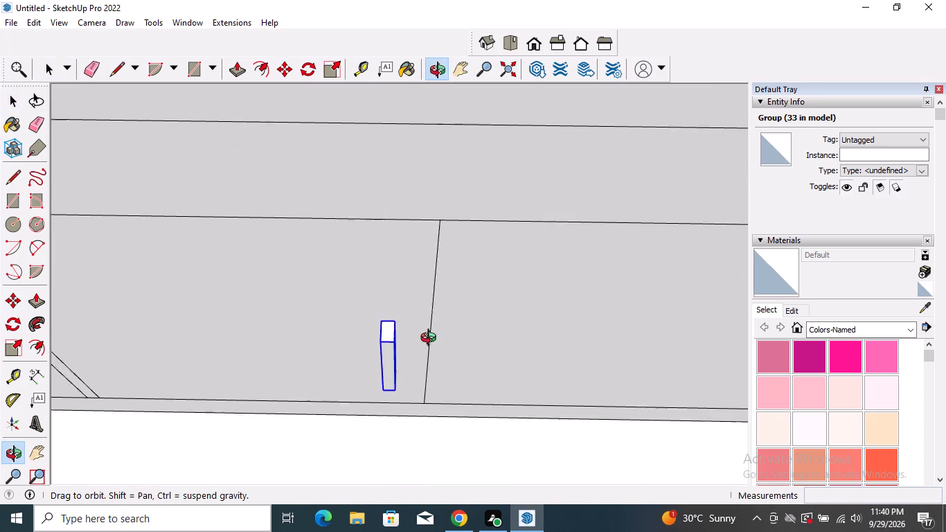
middle_click_drag(431, 339, 324, 332)
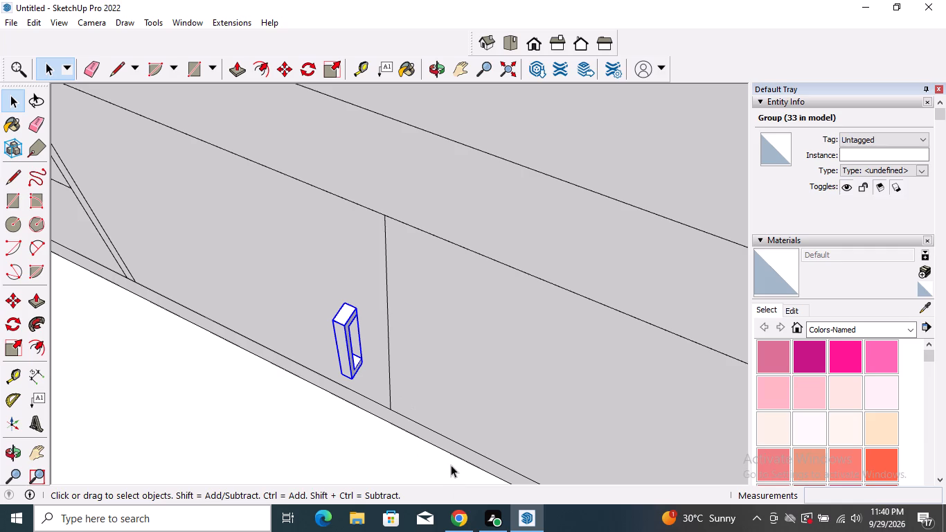
key("m")
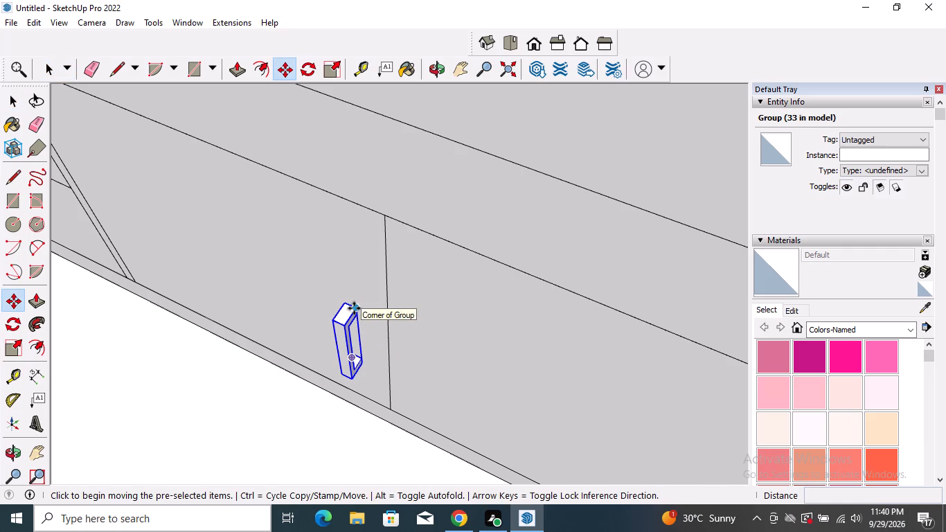
left_click(354, 308)
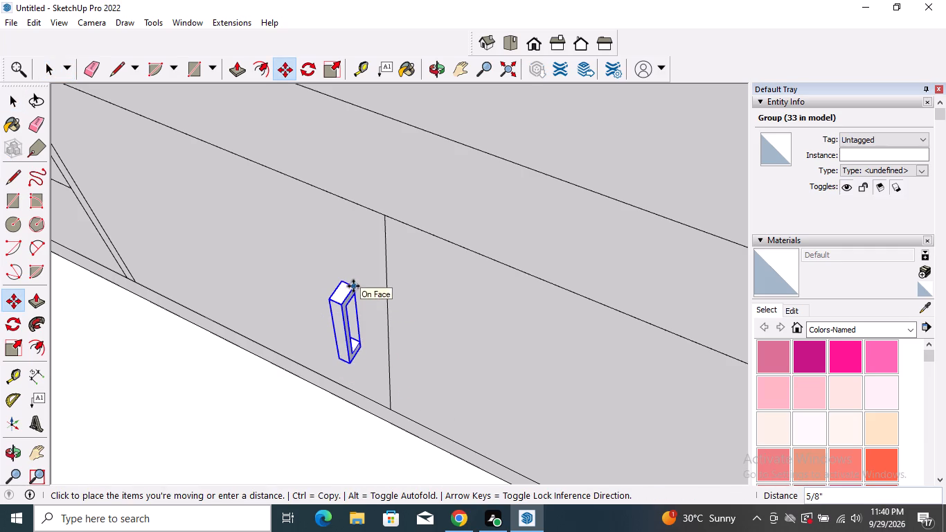
left_click(353, 281)
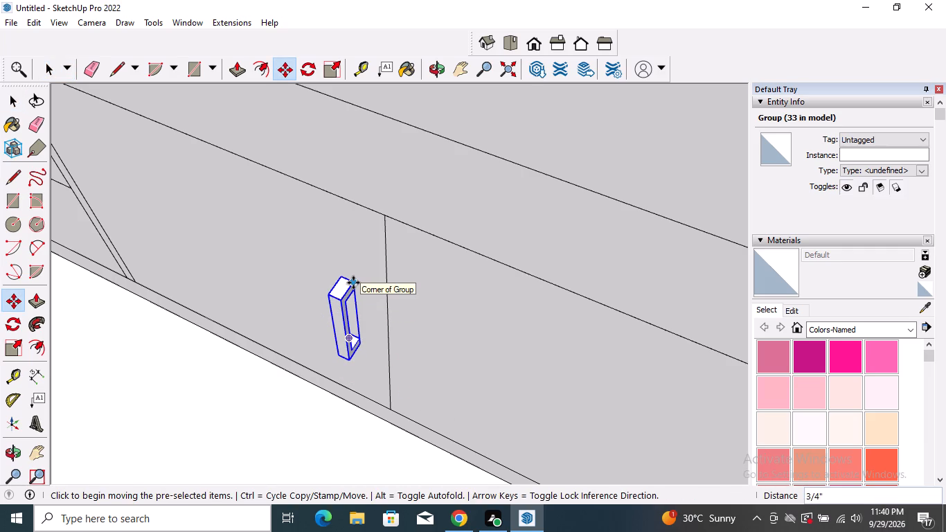
Copy the handle below the ovens about 1 3/8" along the red axis onto the adjacent door, and clear the selection.
left_click(353, 283)
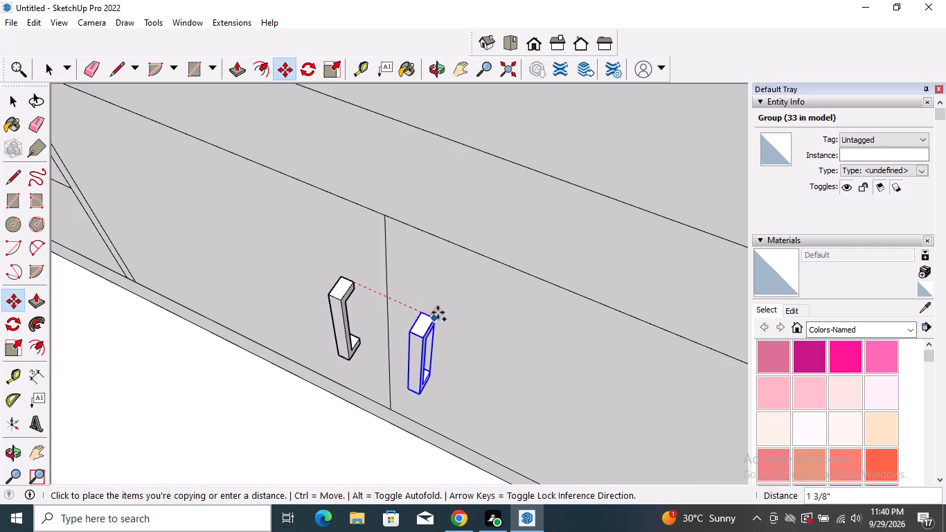
middle_click_drag(438, 312, 552, 311)
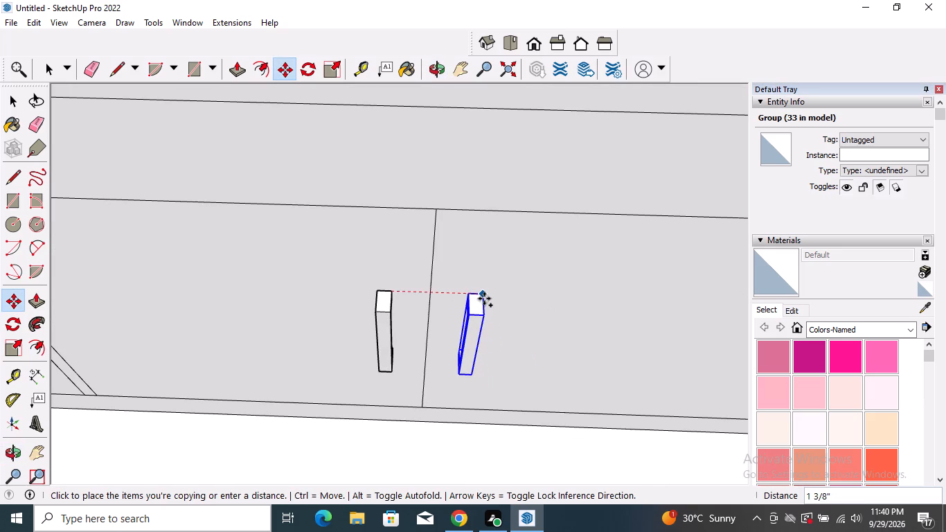
left_click(484, 298)
key("space")
scroll(492, 267, "down", 9)
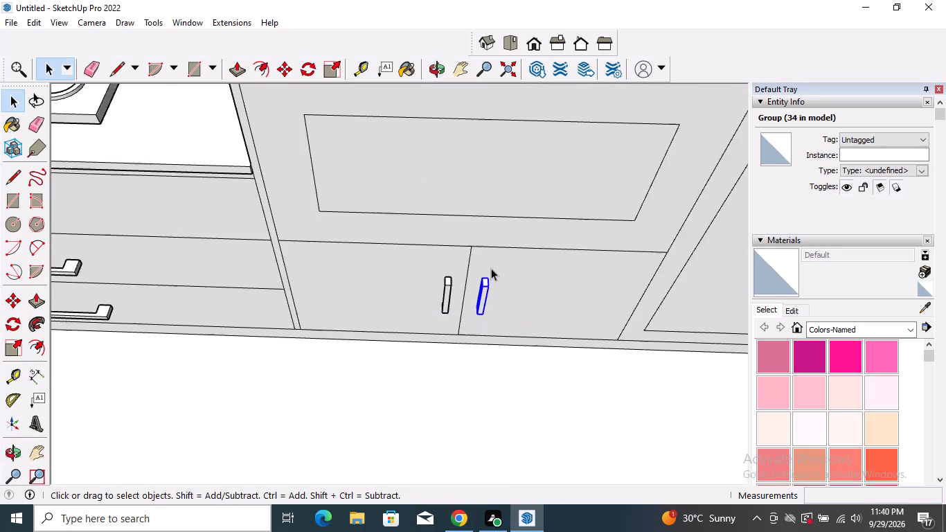
scroll(491, 268, "down", 6)
left_click(493, 389)
scroll(383, 301, "down", 14)
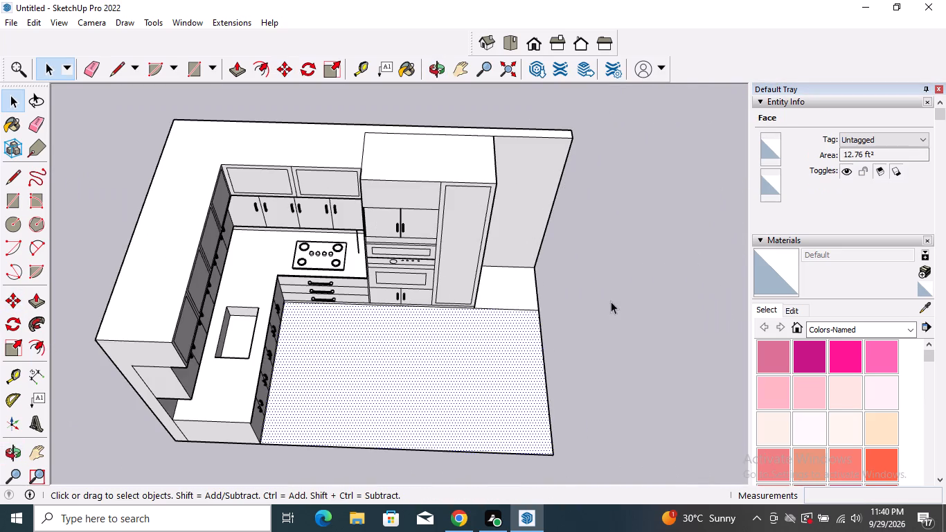
left_click(611, 301)
Push the end face of the back wall in about 1' 2 3/16" so it lines up with the tall cabinet's outer side.
middle_click_drag(441, 346, 262, 204)
scroll(280, 265, "up", 4)
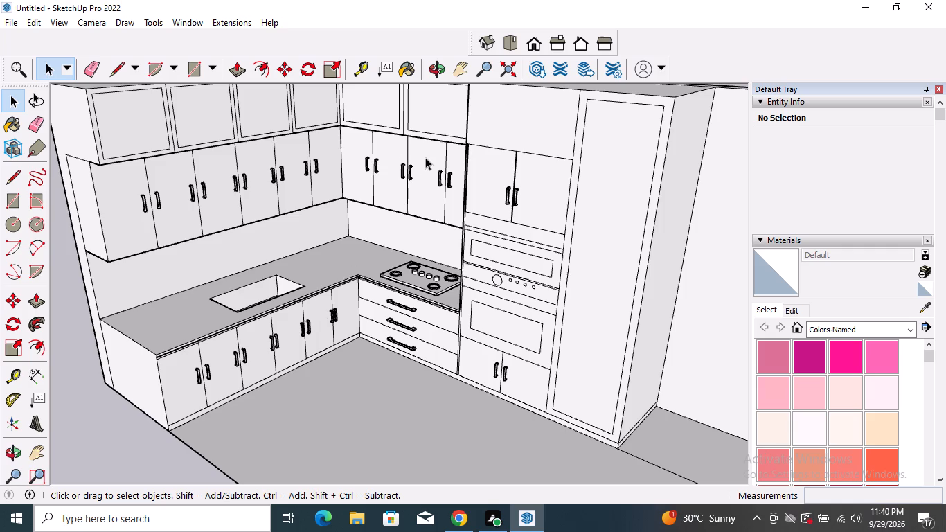
scroll(307, 287, "down", 3)
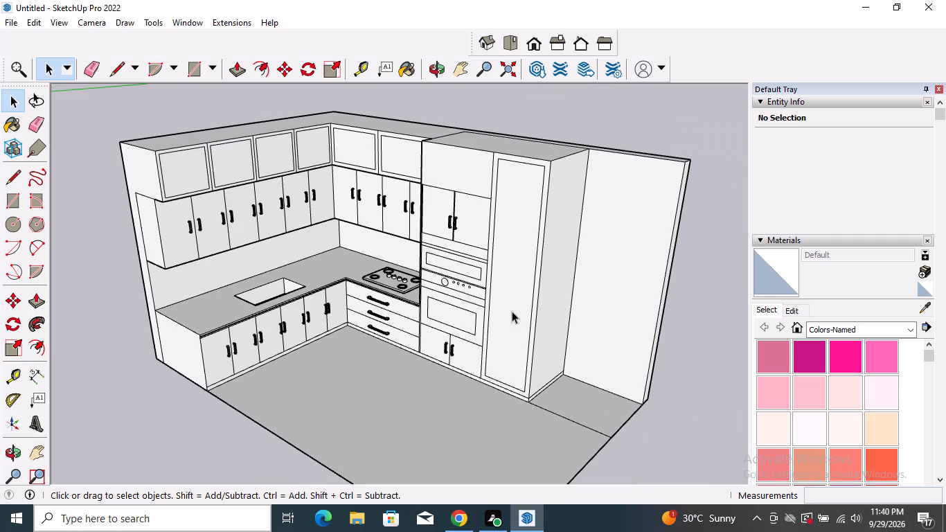
left_click(35, 304)
middle_click_drag(625, 234, 533, 231)
left_click(658, 270)
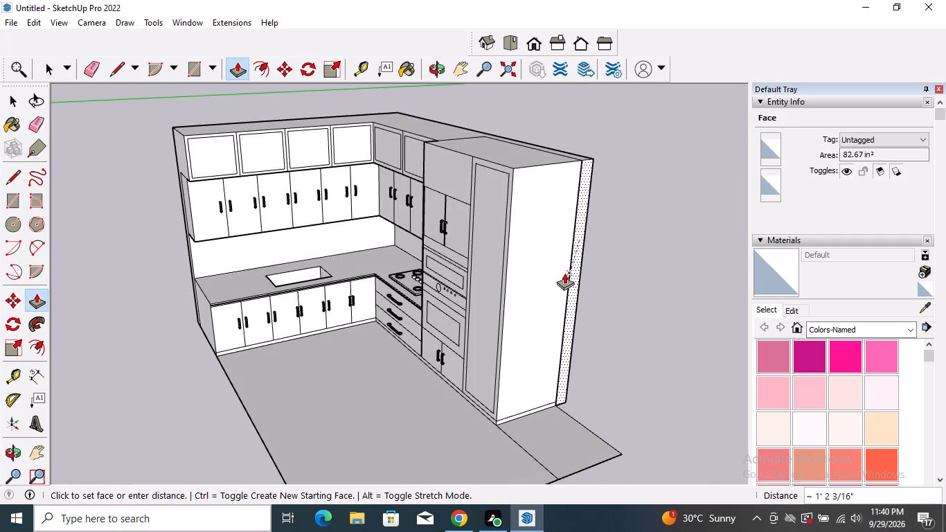
left_click(564, 273)
scroll(527, 333, "down", 3)
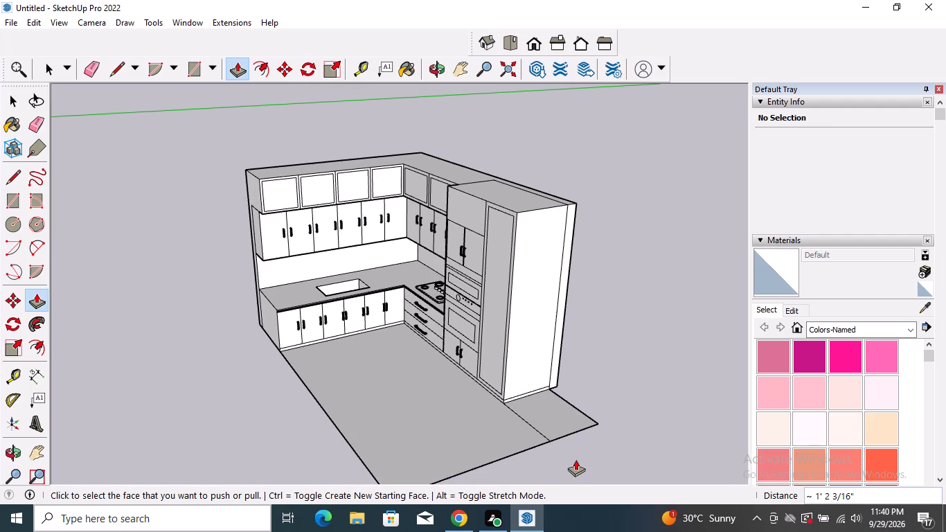
Erase the leftover edge crossing the floor at the base of the tall cabinet.
key("space")
left_click(31, 132)
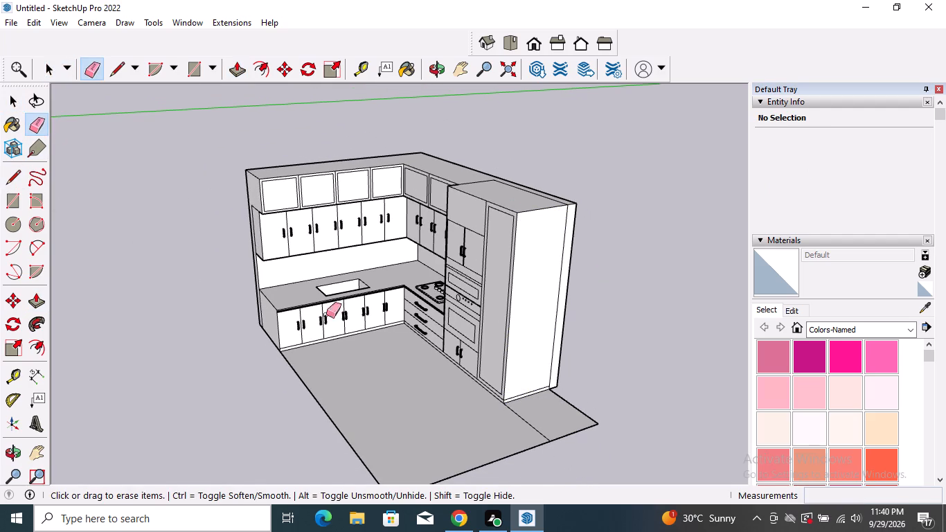
left_click(519, 417)
Paint the border frame of the tall cabinet door with the 0137_Black material from Colors-Named.
middle_click_drag(595, 408, 447, 310)
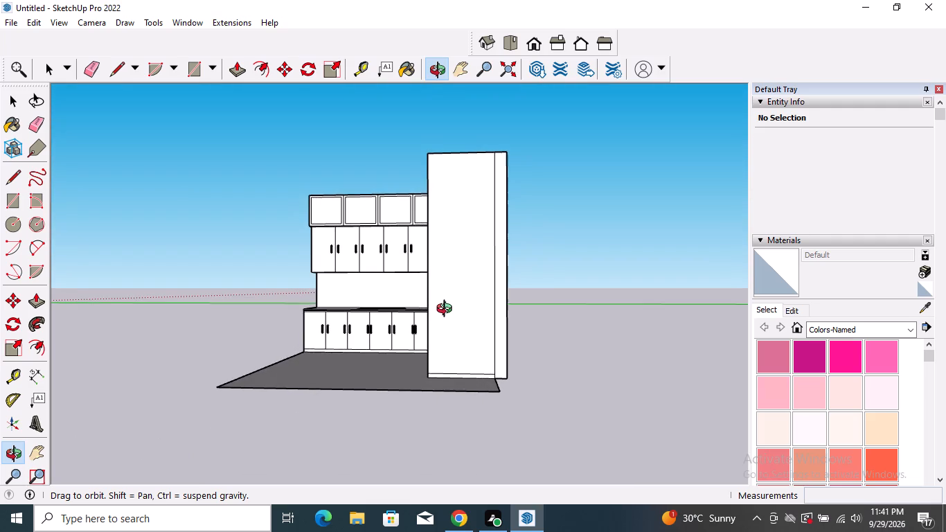
middle_click_drag(447, 310, 535, 359)
key("space")
middle_click_drag(416, 426, 648, 486)
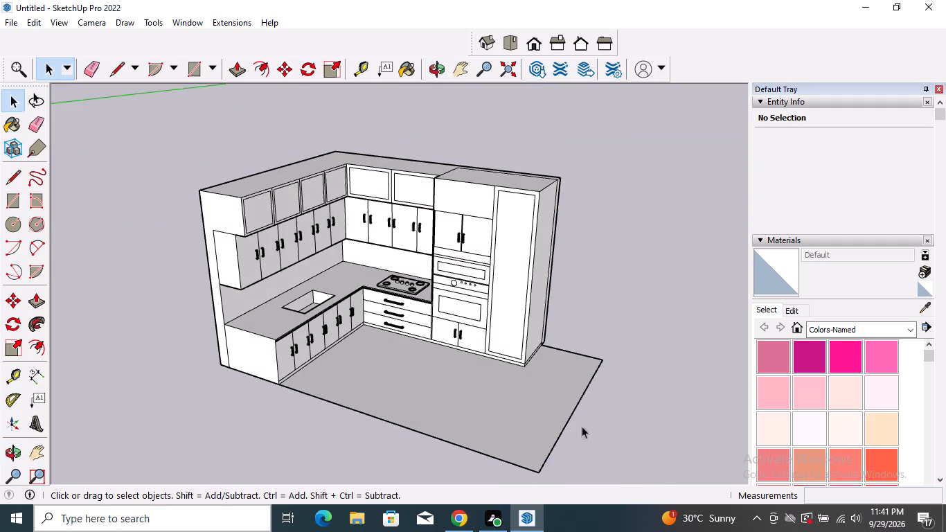
scroll(402, 326, "up", 3)
scroll(837, 386, "down", 2)
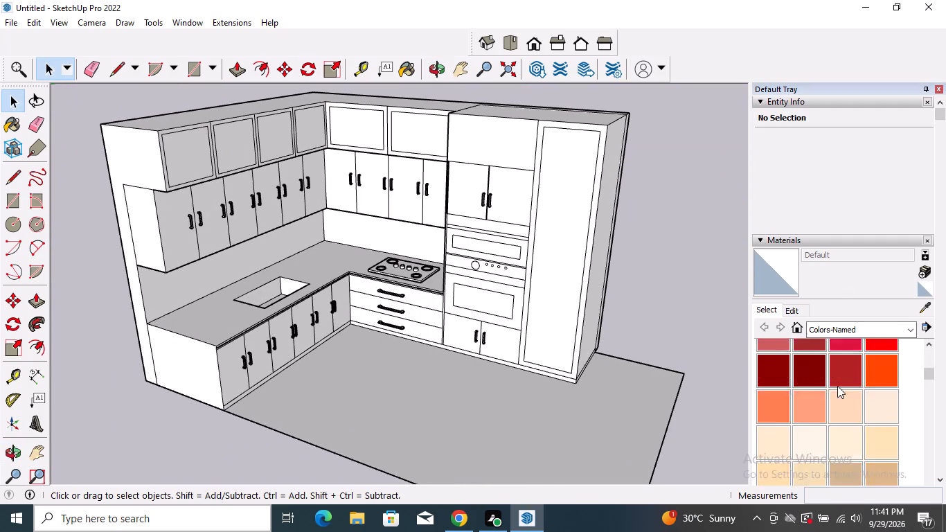
scroll(837, 386, "down", 9)
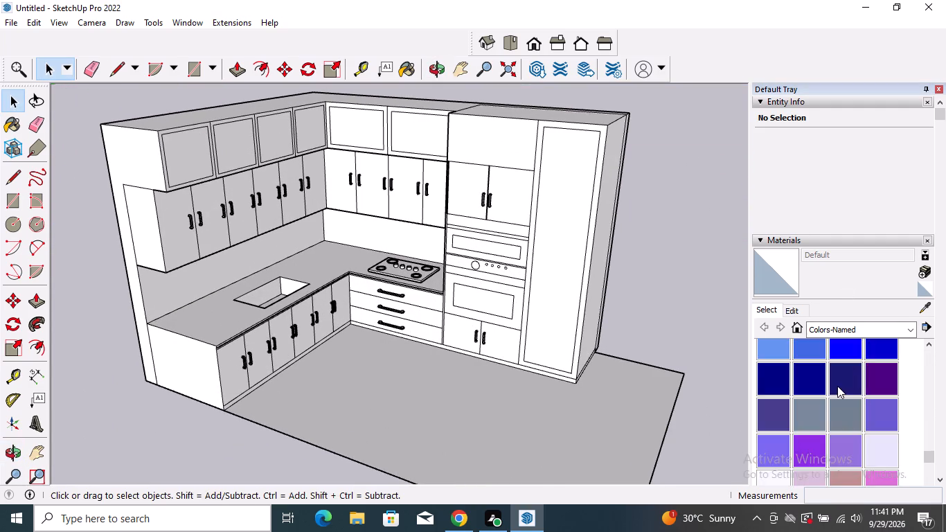
scroll(837, 386, "down", 3)
left_click(769, 409)
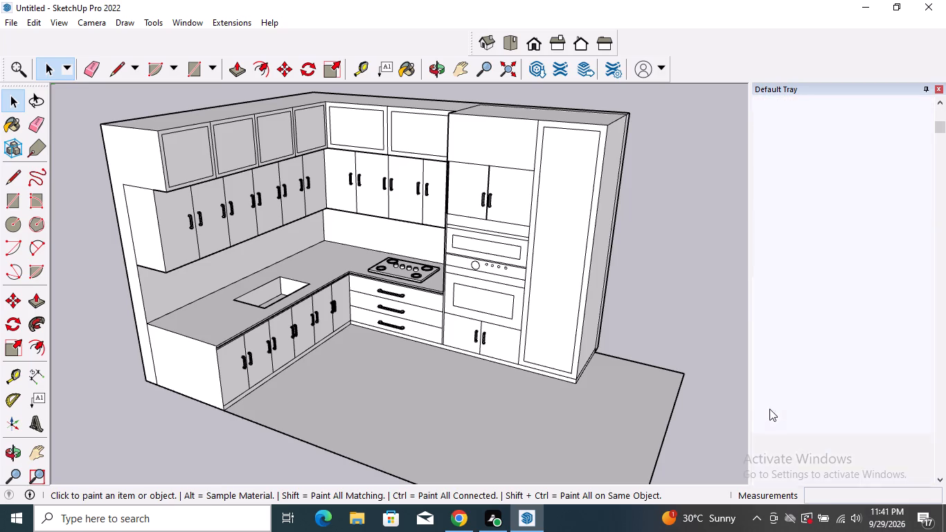
scroll(605, 390, "up", 7)
left_click(565, 360)
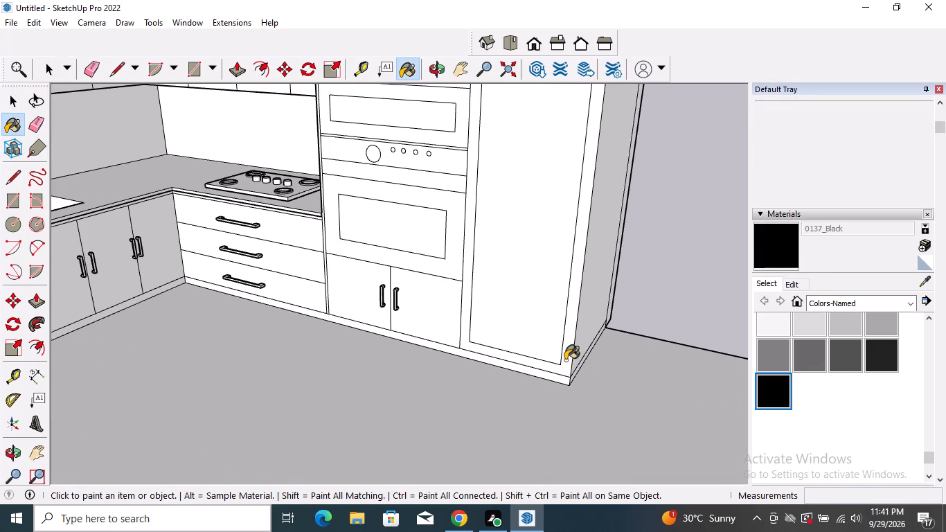
Paint the toe kicks black along the oven and cooktop run and along the sink run.
scroll(559, 383, "up", 5)
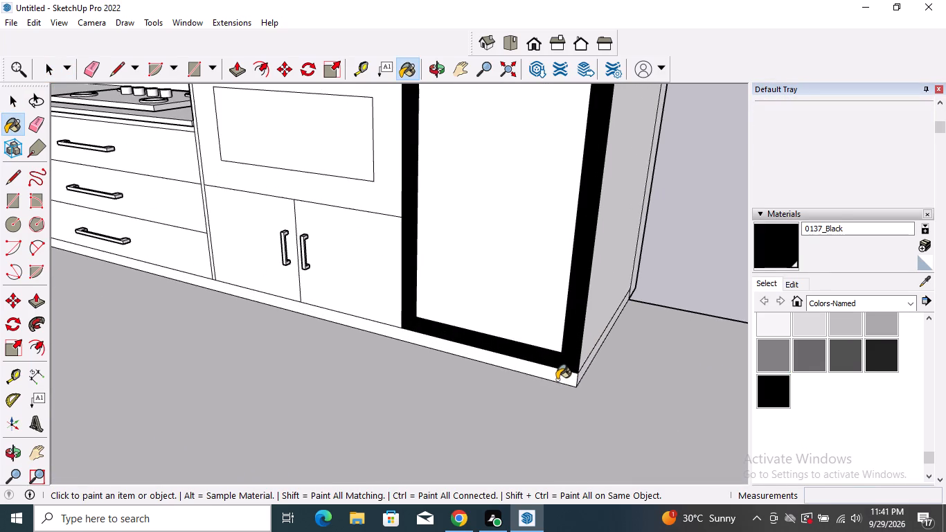
left_click(557, 378)
scroll(564, 391, "down", 10)
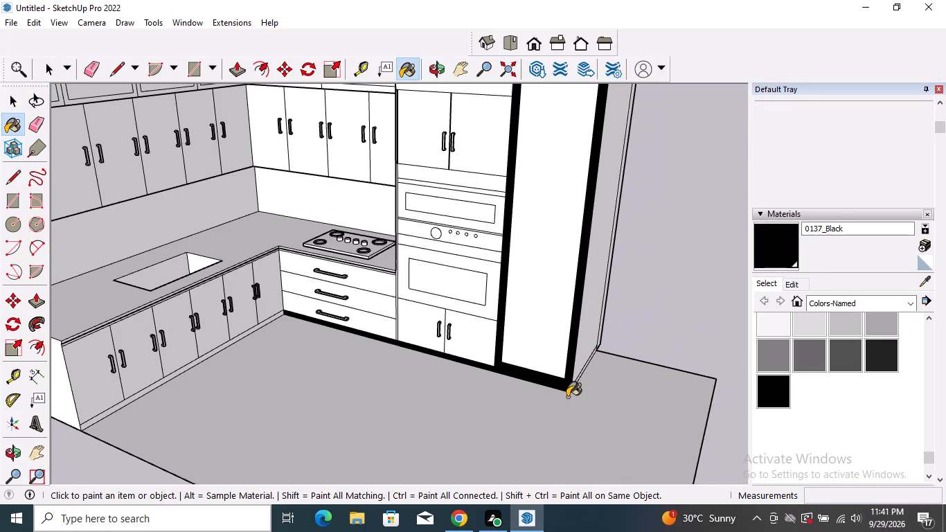
scroll(257, 355, "up", 4)
scroll(201, 353, "up", 9)
left_click(200, 352)
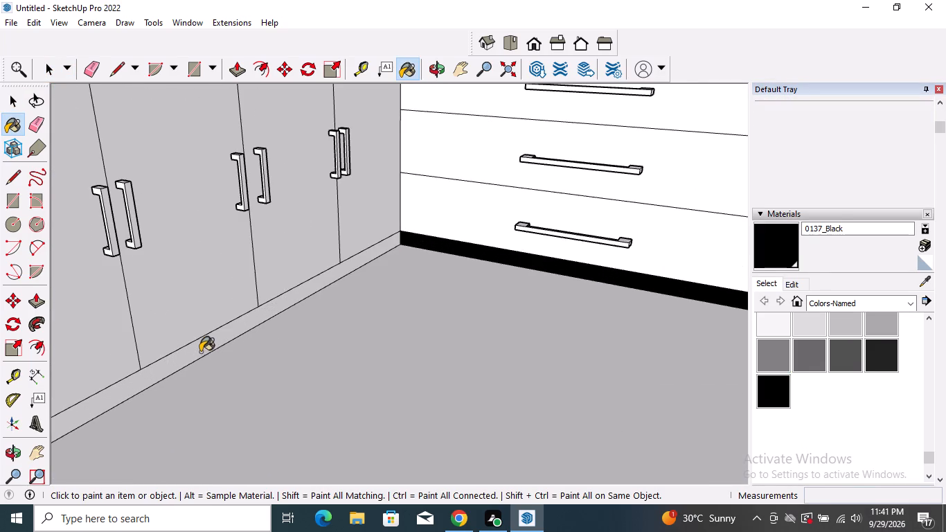
Paint the narrow strips beneath the countertop black on both the cooktop run and the sink run.
scroll(336, 394, "down", 5)
scroll(460, 134, "up", 11)
left_click(466, 144)
scroll(497, 163, "down", 6)
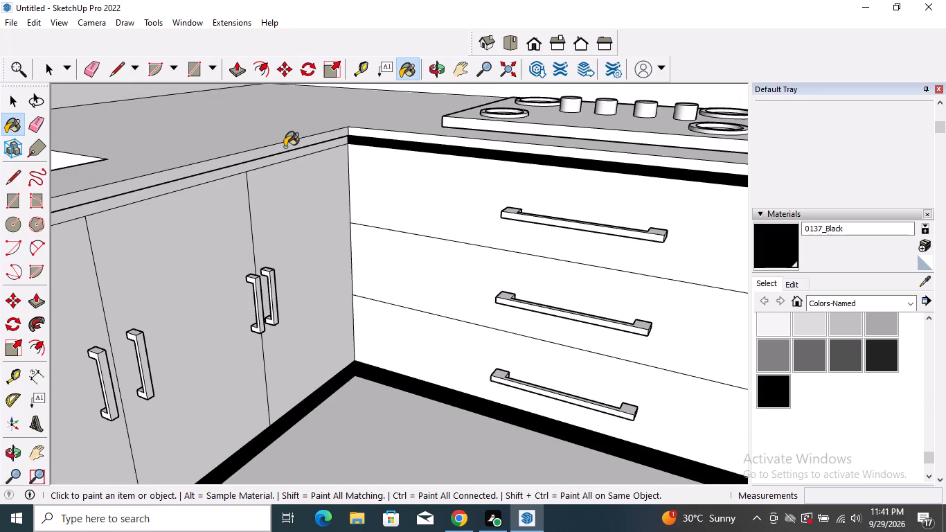
scroll(285, 147, "up", 11)
left_click(276, 166)
scroll(374, 233, "down", 5)
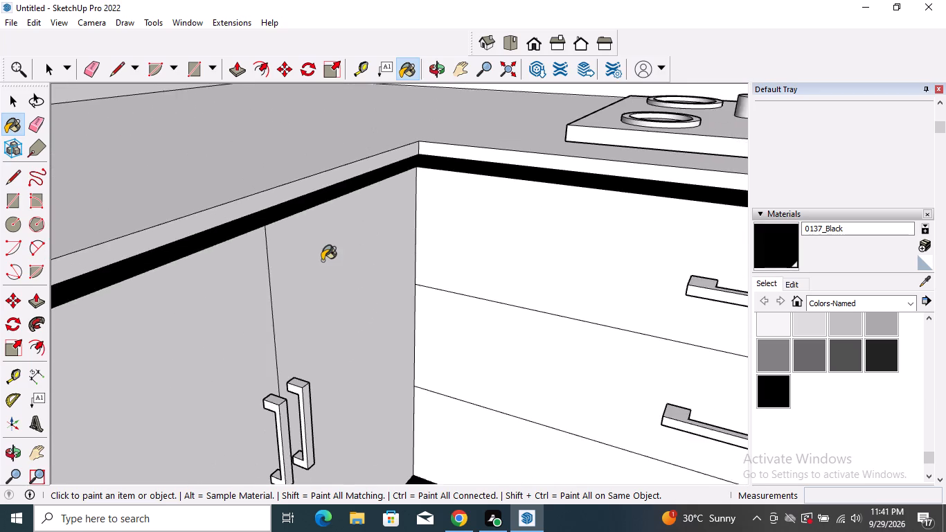
Paint the border frames of the two topmost cabinet doors above the cooktop black.
scroll(322, 265, "down", 14)
scroll(340, 320, "down", 4)
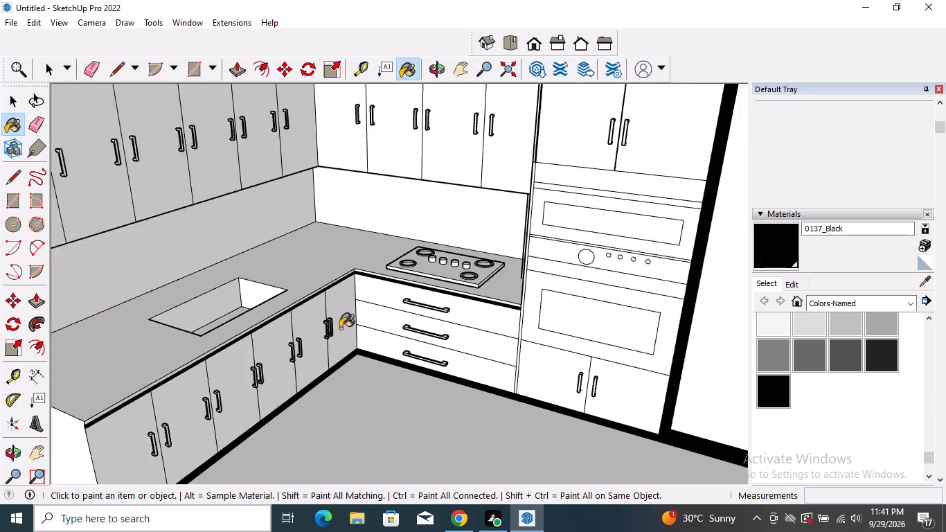
scroll(341, 344, "down", 5)
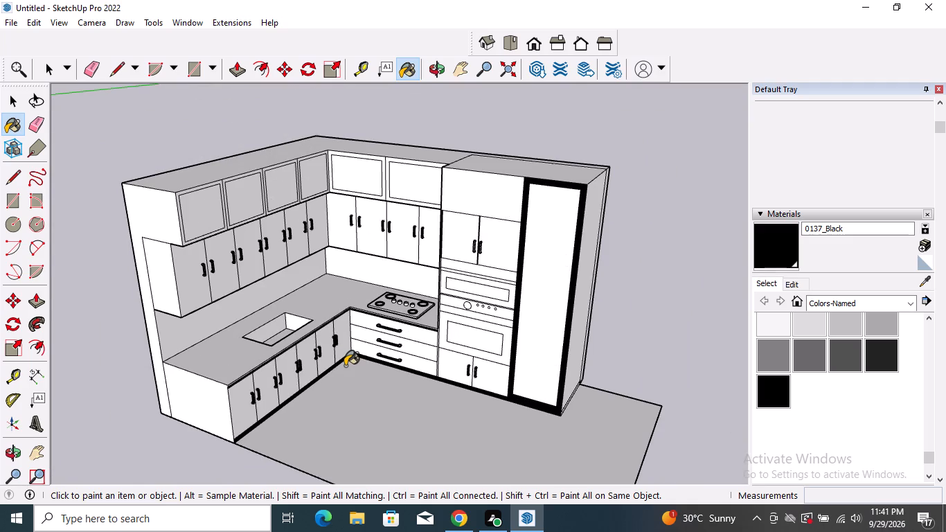
scroll(372, 166, "up", 9)
left_click(409, 159)
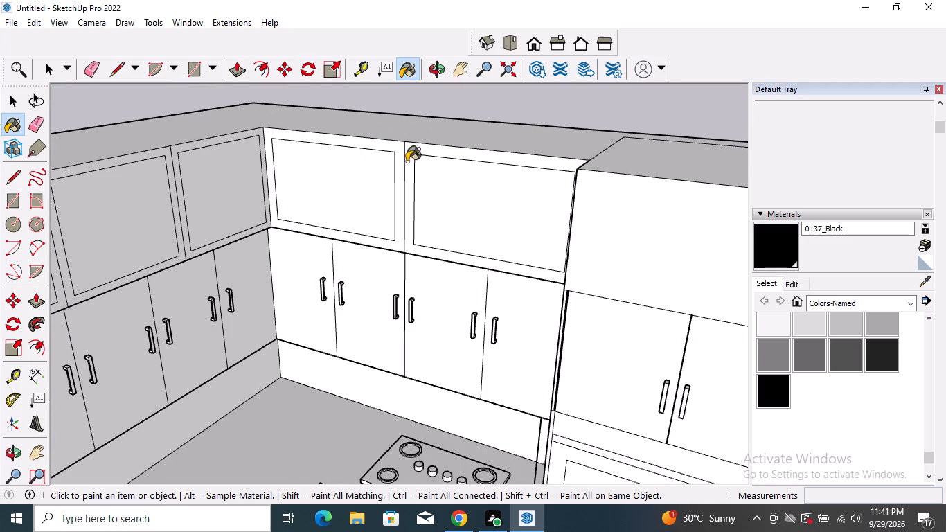
left_click(395, 167)
left_click(319, 140)
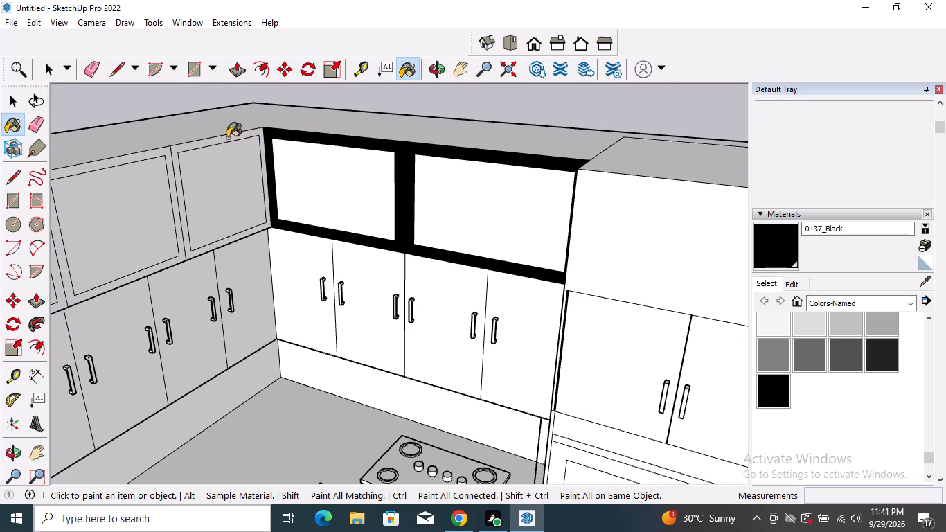
Paint the border frames of the four topmost cabinet doors on the sink wall black.
scroll(222, 137, "up", 7)
left_click(176, 154)
left_click(161, 163)
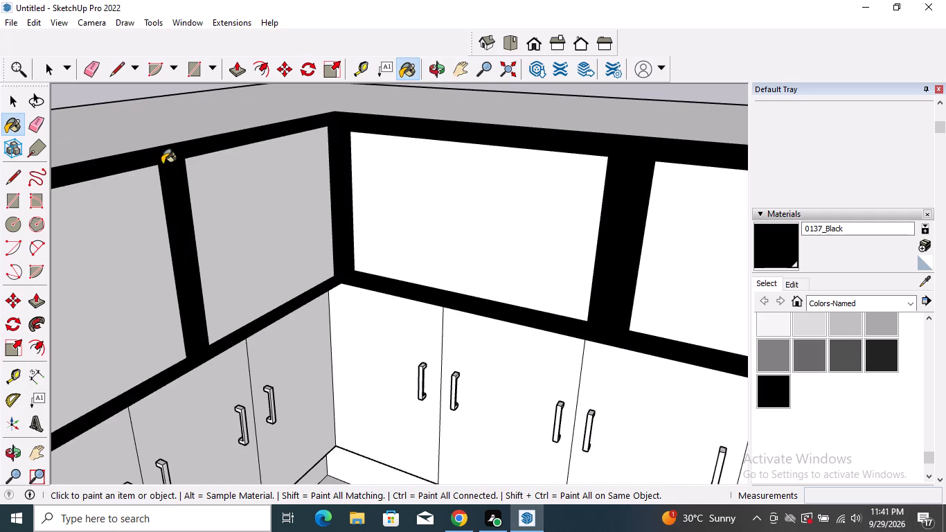
scroll(252, 150, "down", 11)
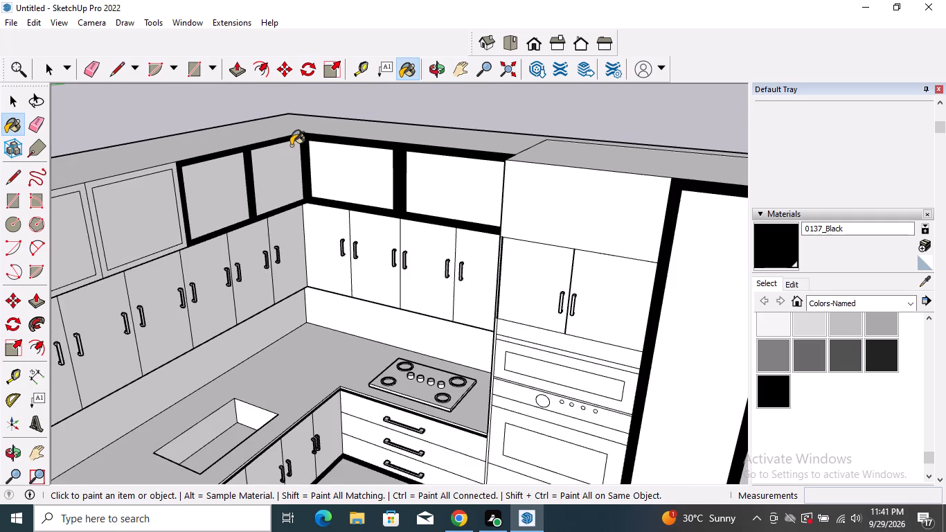
scroll(291, 145, "down", 4)
scroll(169, 172, "up", 13)
left_click(162, 175)
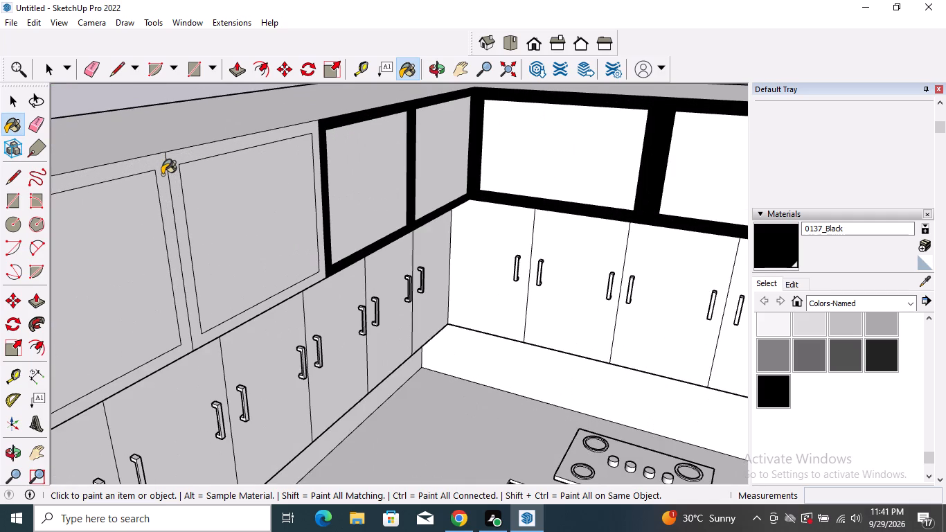
left_click(172, 167)
scroll(286, 160, "down", 9)
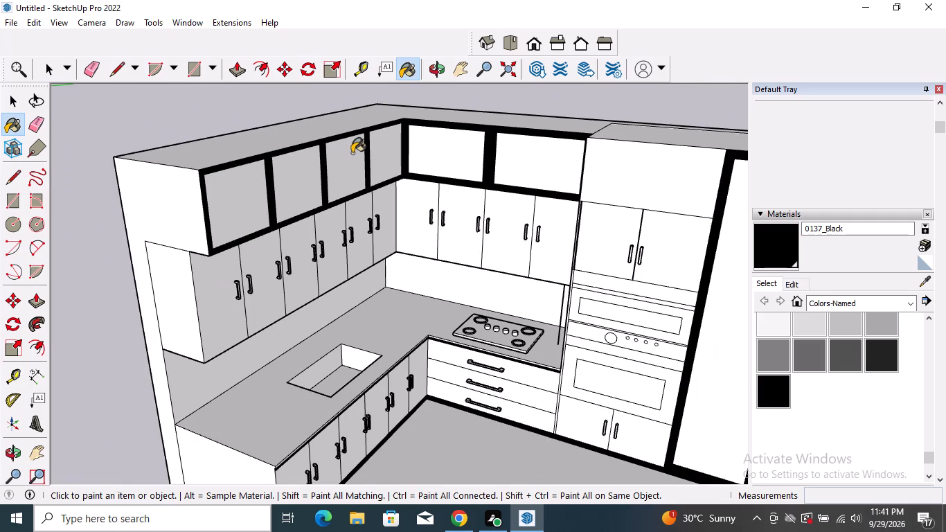
scroll(251, 294, "up", 5)
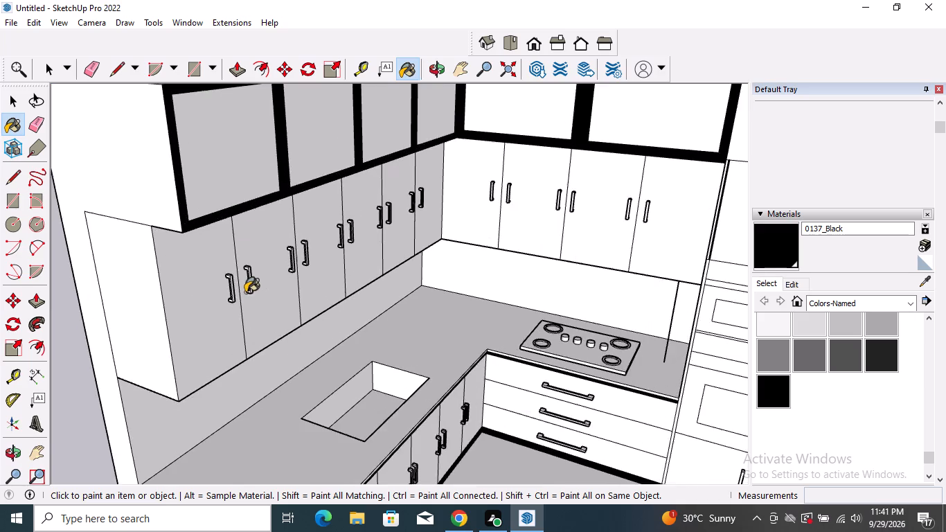
Paint the ten door handles of the upper cabinets along the sink wall black.
scroll(245, 292, "up", 10)
left_click(221, 281)
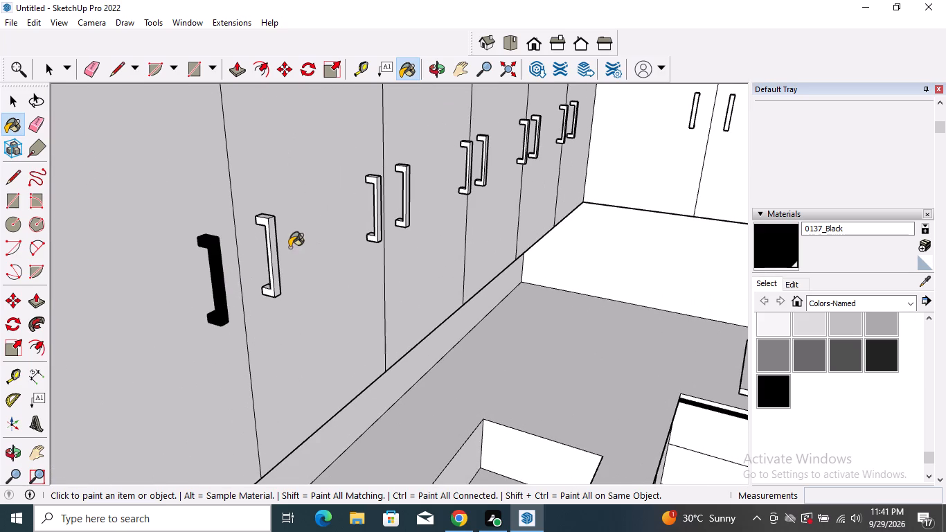
left_click(270, 247)
left_click(375, 217)
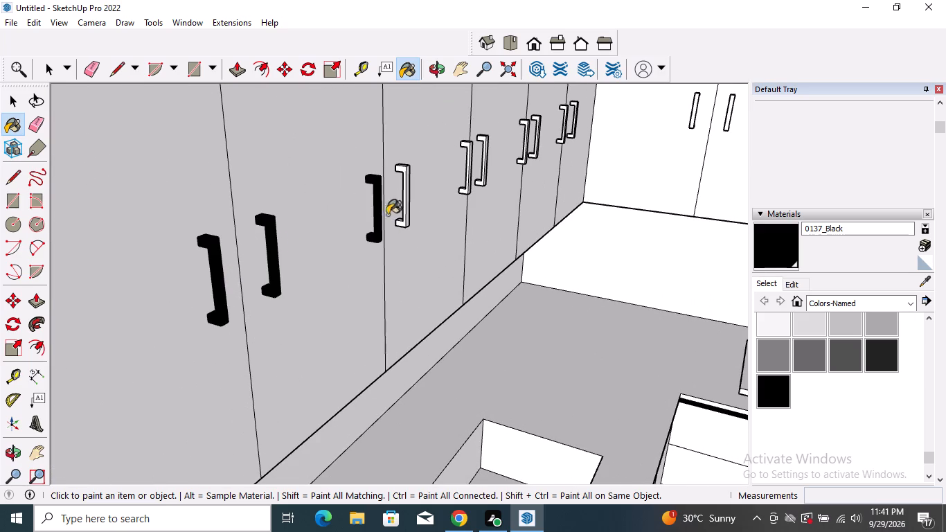
left_click(404, 204)
scroll(515, 141, "up", 7)
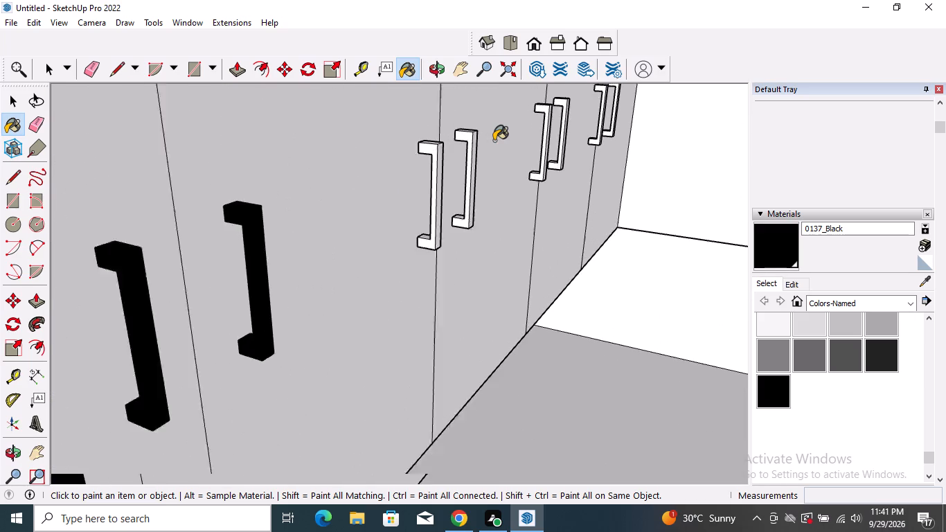
left_click(420, 154)
left_click(467, 145)
scroll(419, 290, "down", 5)
scroll(522, 163, "up", 8)
left_click(485, 175)
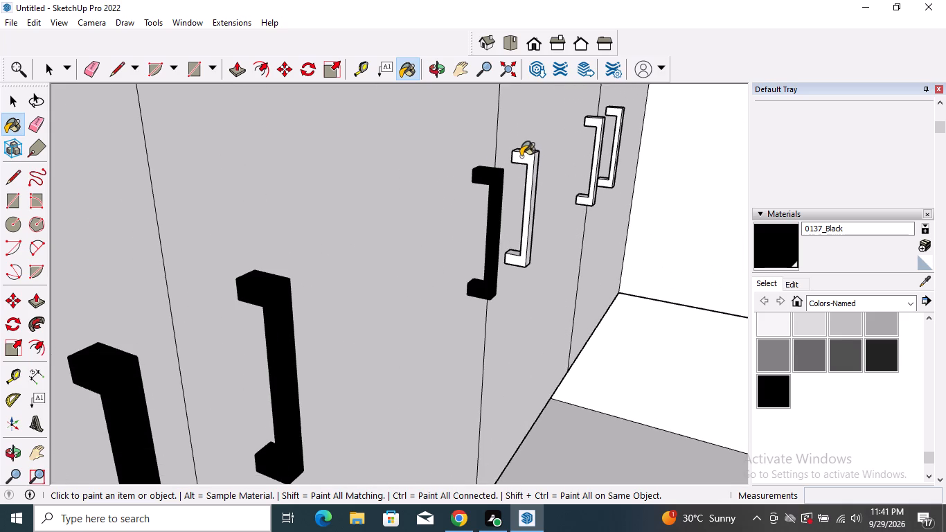
left_click_drag(521, 157, 527, 156)
scroll(578, 230, "down", 5)
scroll(610, 146, "up", 12)
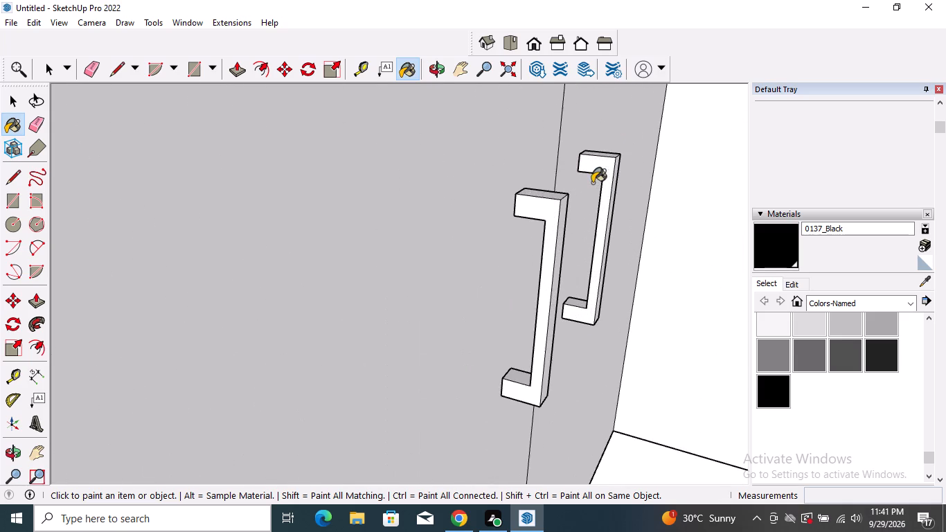
left_click(524, 205)
left_click(596, 157)
scroll(478, 175, "down", 3)
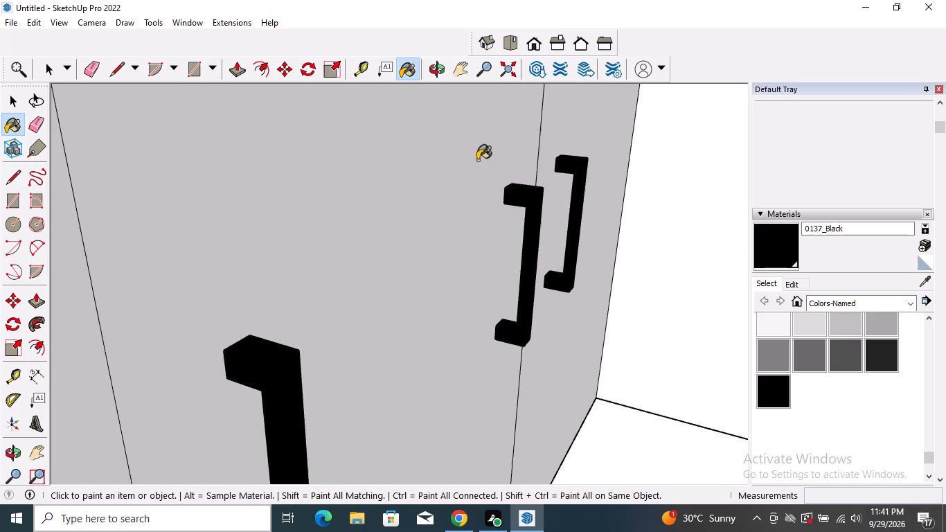
scroll(477, 160, "down", 15)
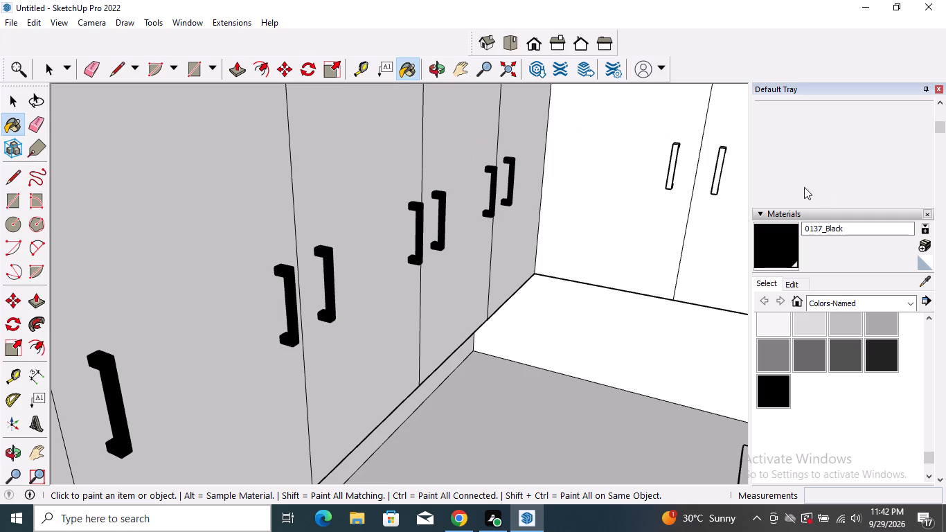
Paint the six door handles of the upper cabinets above the cooktop black.
scroll(741, 177, "up", 12)
left_click(700, 161)
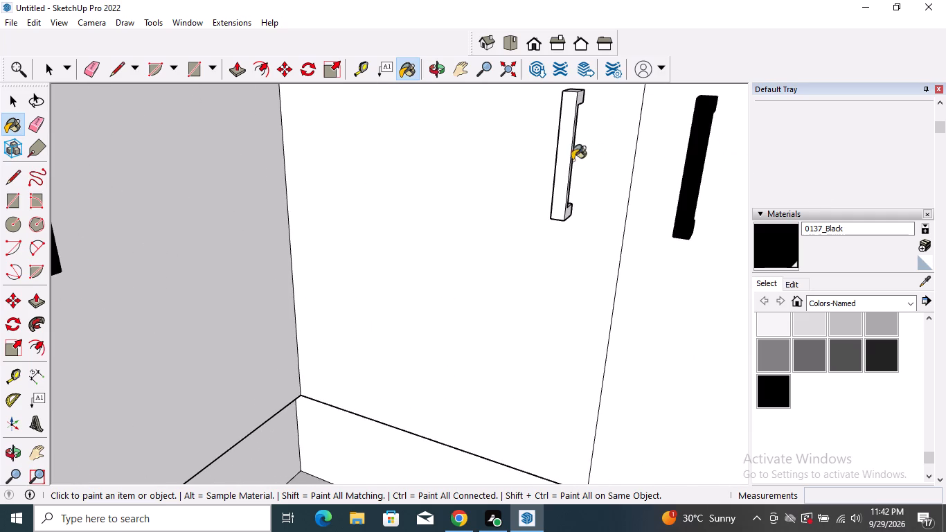
left_click(555, 163)
scroll(429, 224, "down", 15)
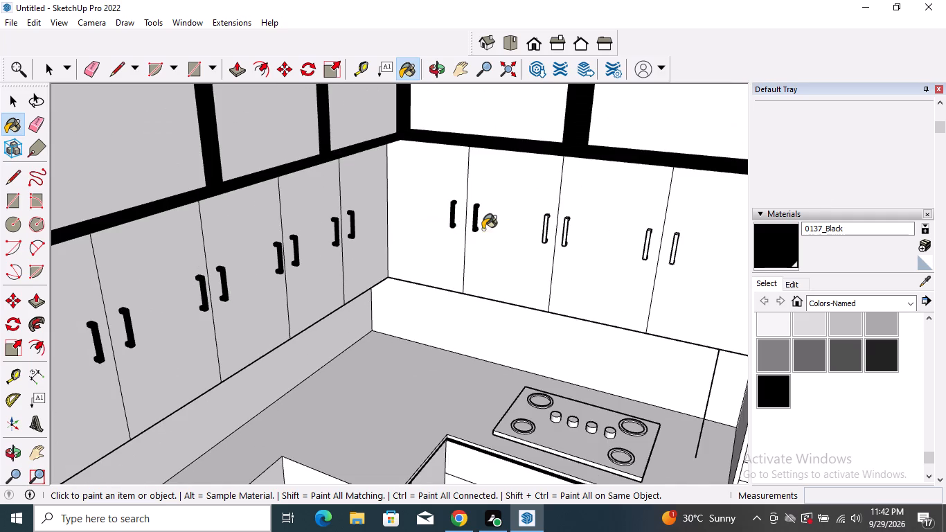
scroll(564, 224, "up", 13)
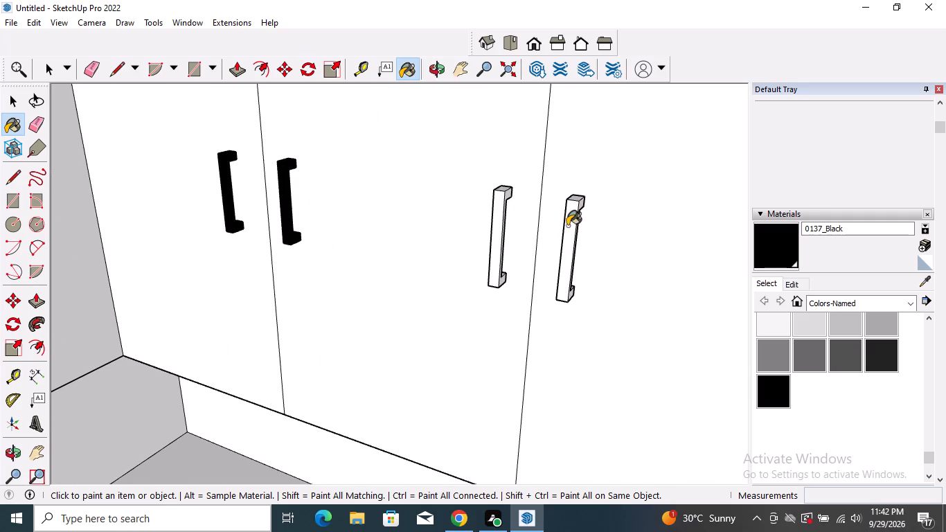
left_click(567, 226)
left_click(492, 231)
scroll(425, 219, "down", 6)
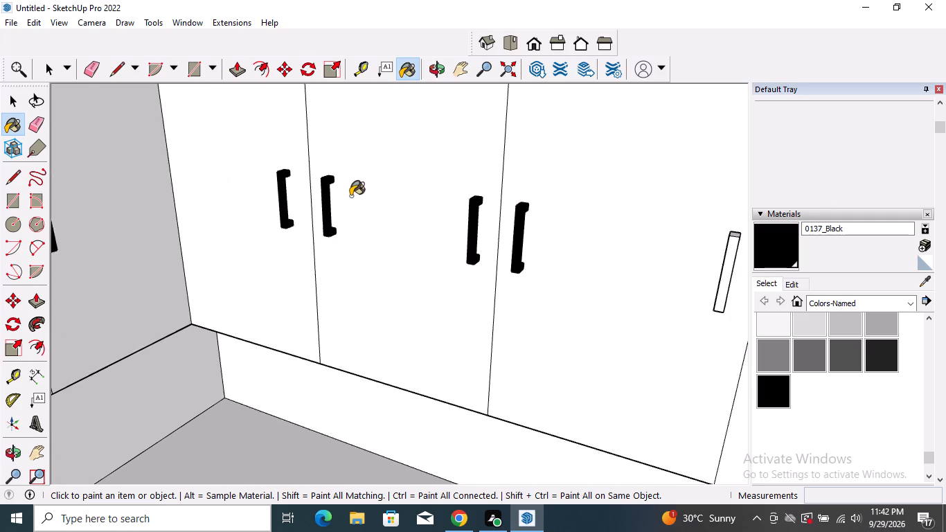
scroll(350, 196, "down", 3)
scroll(591, 236, "up", 10)
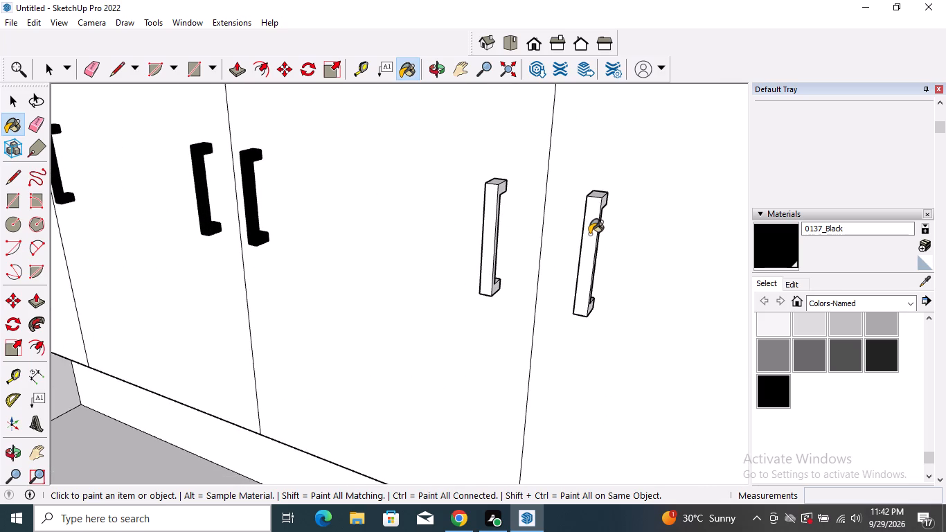
left_click(589, 234)
left_click(488, 240)
scroll(542, 195, "down", 15)
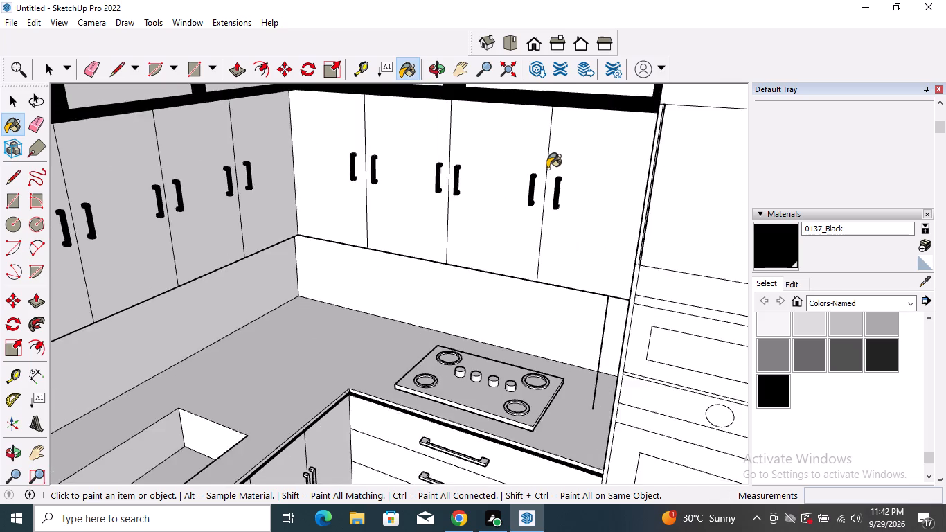
Paint the handles of the upper and lower door pairs on the tall oven cabinet black.
scroll(547, 168, "down", 9)
scroll(654, 198, "up", 8)
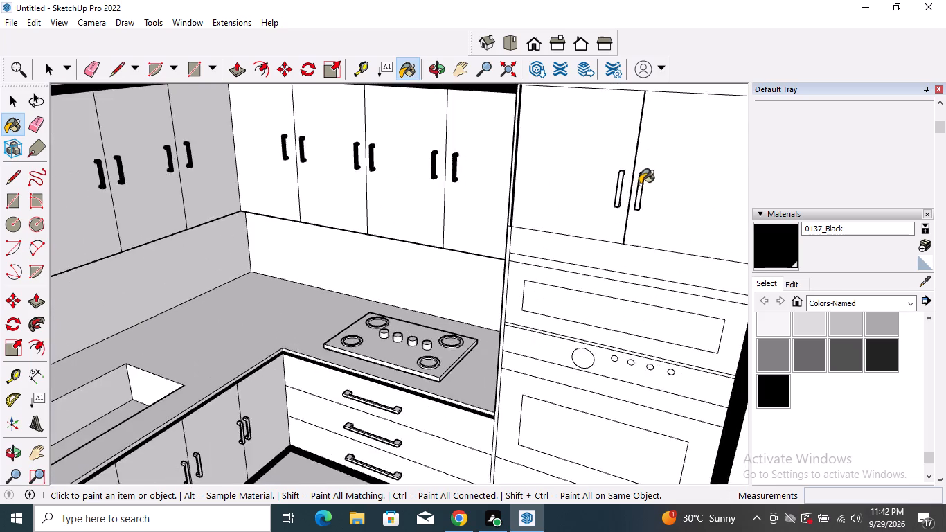
scroll(640, 184, "up", 14)
left_click(640, 184)
left_click(559, 186)
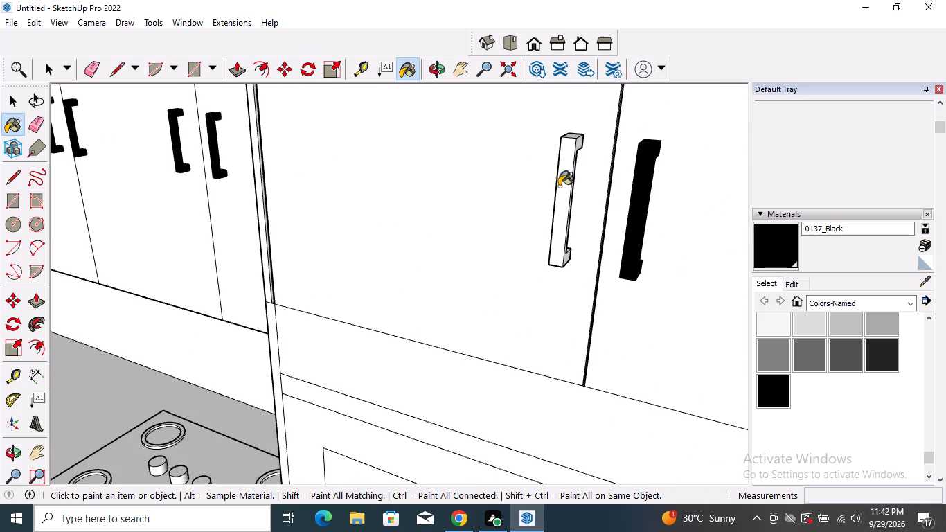
scroll(592, 172, "down", 20)
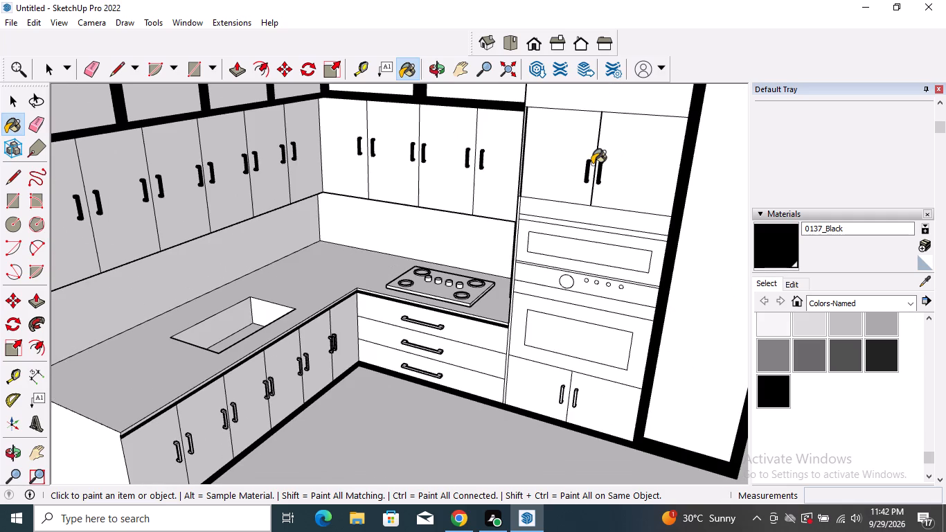
scroll(566, 387, "up", 16)
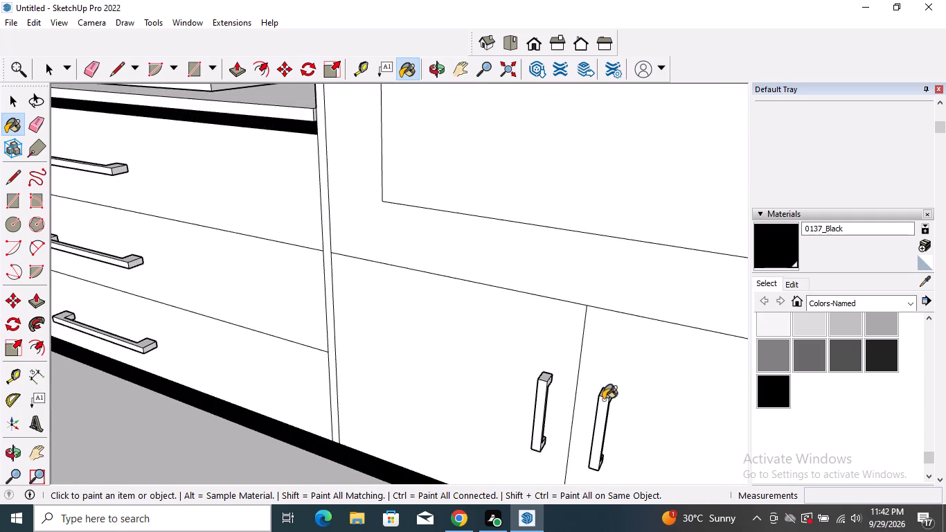
scroll(603, 400, "up", 3)
left_click(604, 399)
left_click(513, 384)
scroll(625, 299, "down", 4)
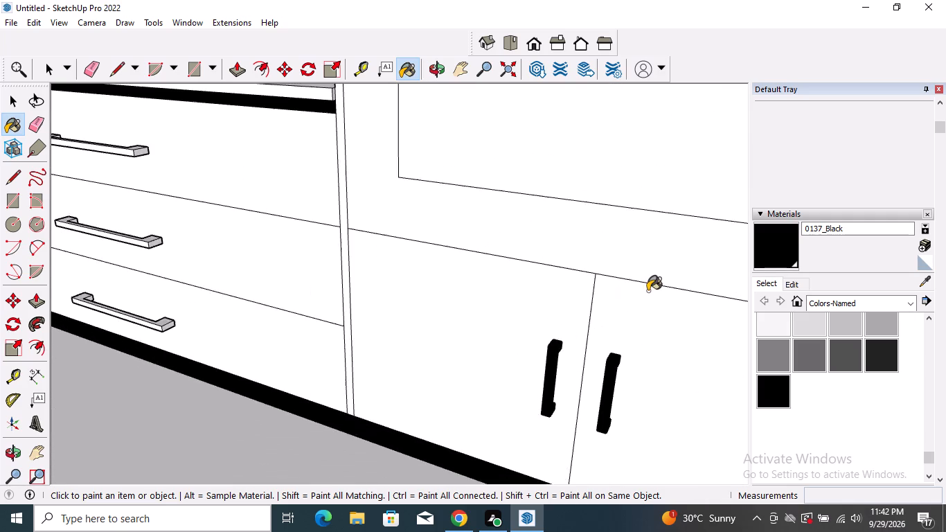
Paint the four base cabinet door handles nearest the corner on the sink run black.
scroll(648, 291, "down", 15)
scroll(348, 267, "up", 2)
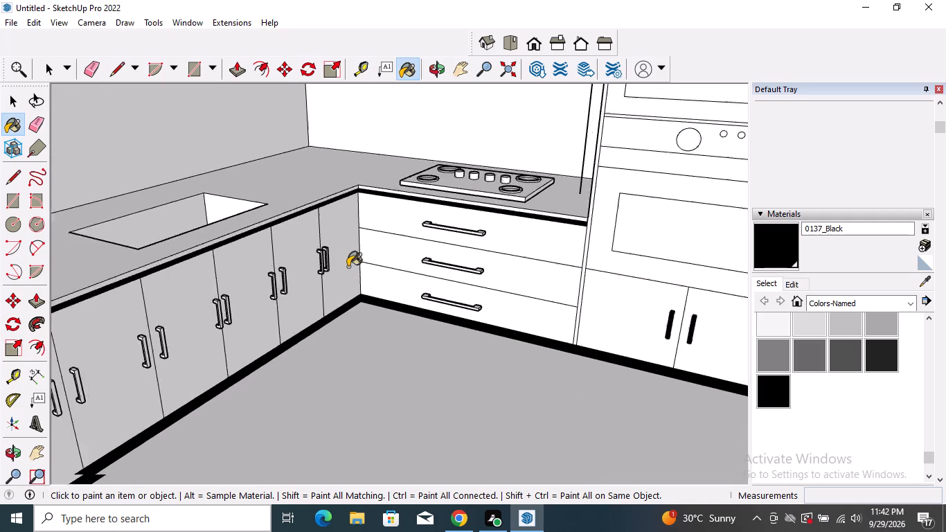
scroll(348, 267, "up", 2)
scroll(296, 238, "up", 5)
scroll(359, 263, "up", 4)
scroll(302, 230, "up", 10)
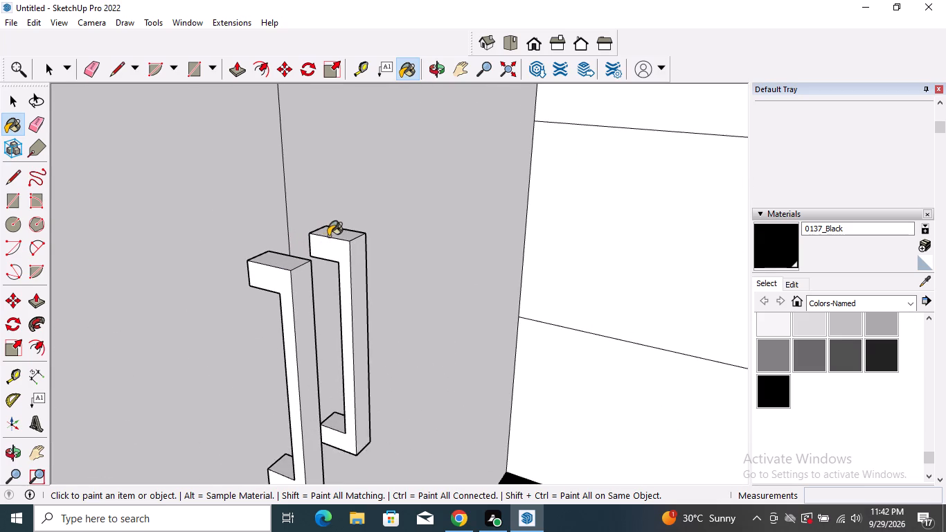
left_click(329, 236)
left_click(293, 269)
scroll(401, 204, "down", 10)
scroll(510, 198, "down", 1)
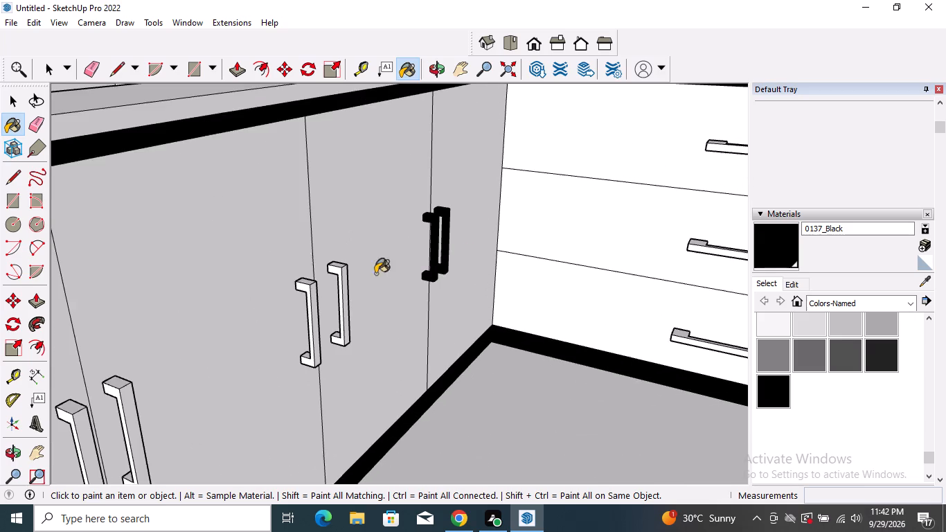
scroll(311, 281, "up", 5)
left_click(303, 285)
left_click(369, 264)
Paint the remaining six base cabinet door handles on the sink run black.
scroll(440, 189, "down", 3)
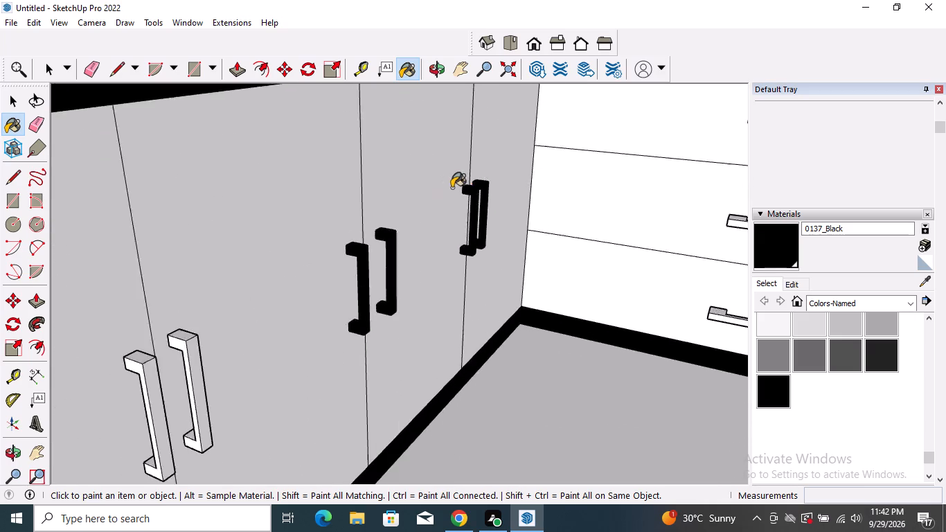
scroll(452, 188, "down", 6)
scroll(328, 293, "up", 9)
left_click(296, 254)
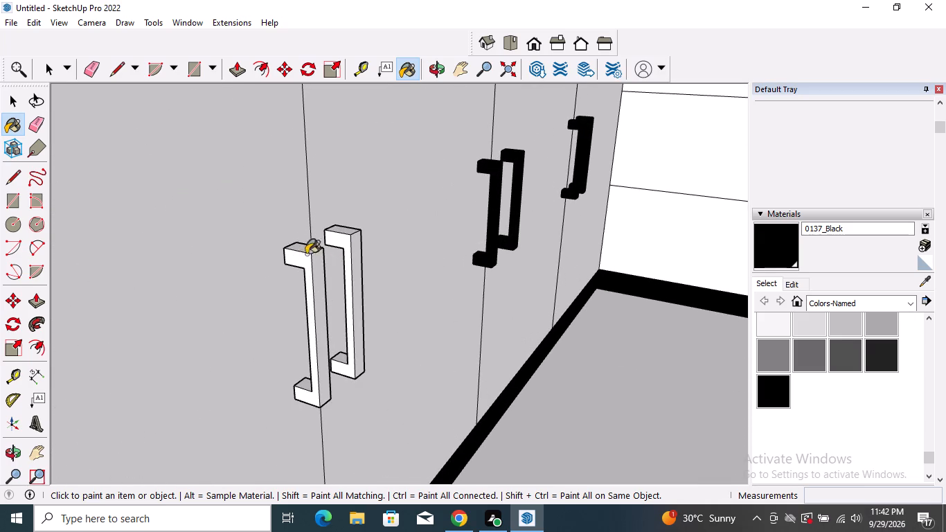
left_click(339, 239)
scroll(380, 237, "down", 5)
scroll(488, 227, "down", 5)
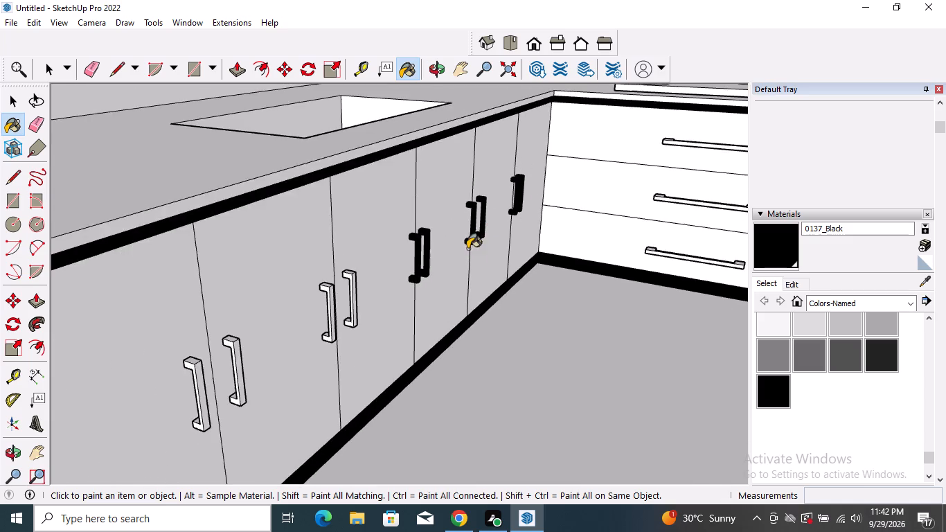
scroll(355, 279, "up", 8)
left_click(358, 268)
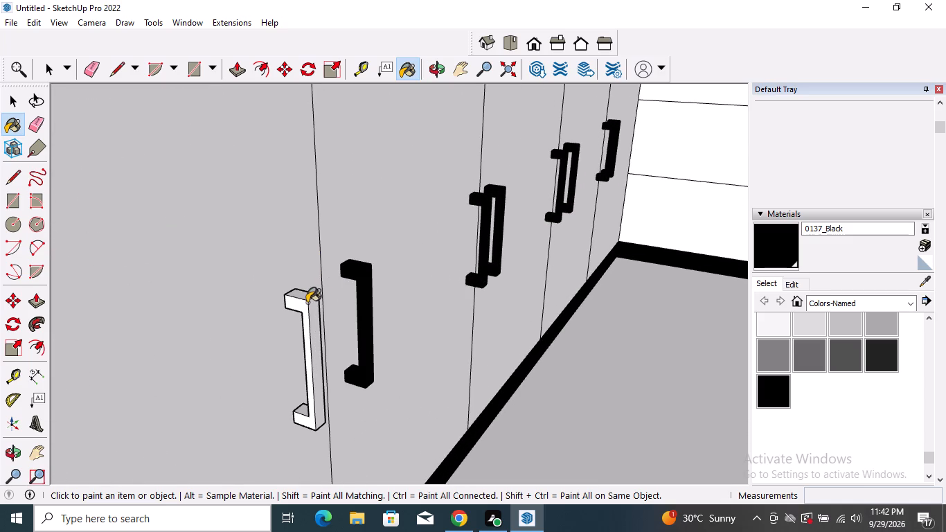
left_click(307, 303)
scroll(402, 231, "down", 9)
scroll(287, 306, "up", 10)
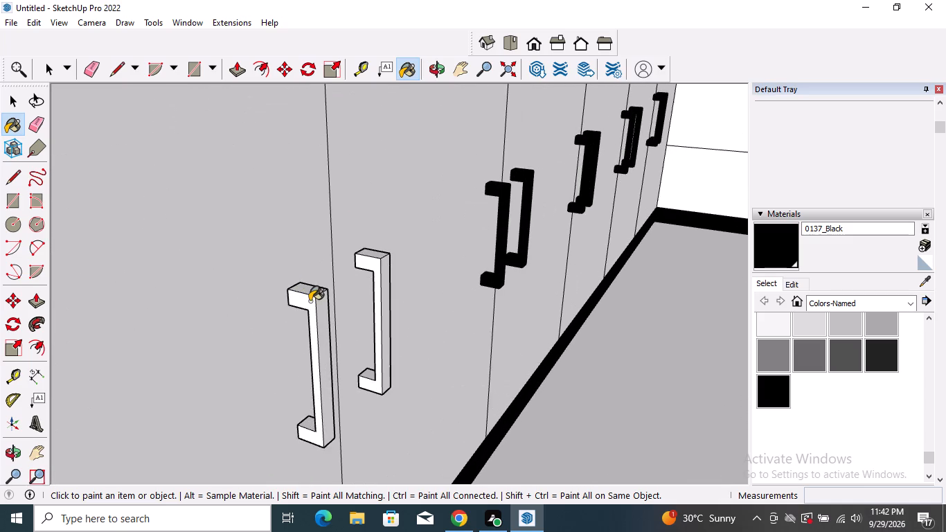
left_click(310, 301)
left_click(368, 257)
key("space")
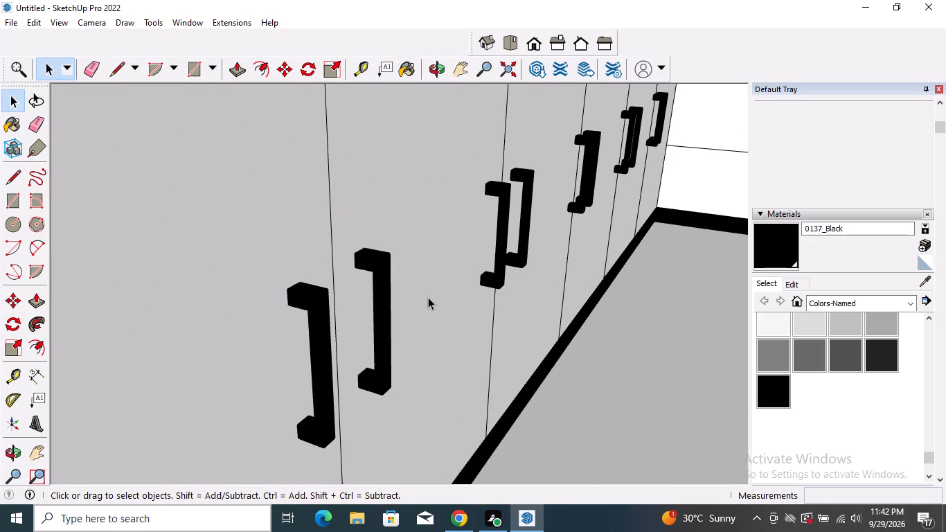
Paint the whole cooktop, including its burners and knobs, with 0137_Black.
scroll(425, 332, "down", 5)
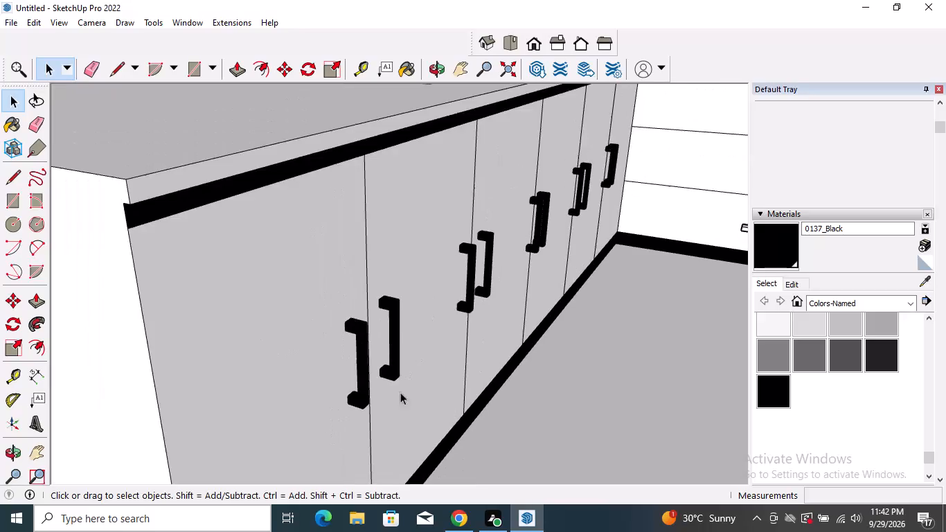
scroll(279, 373, "down", 12)
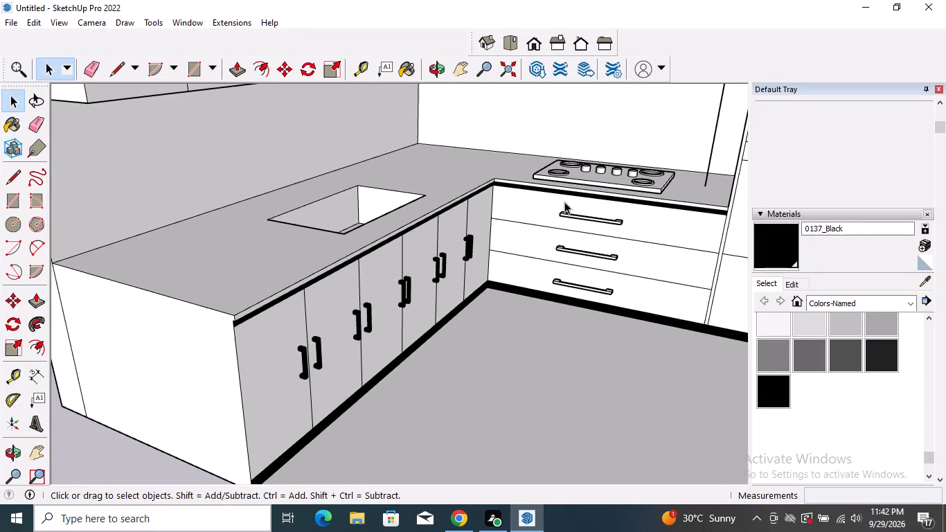
scroll(610, 156, "up", 12)
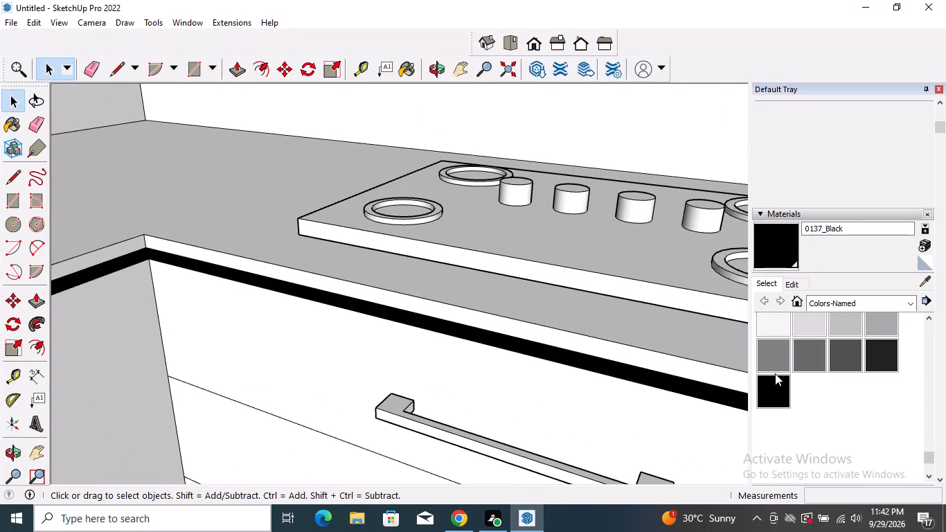
left_click(776, 383)
left_click(628, 271)
scroll(625, 256, "down", 1)
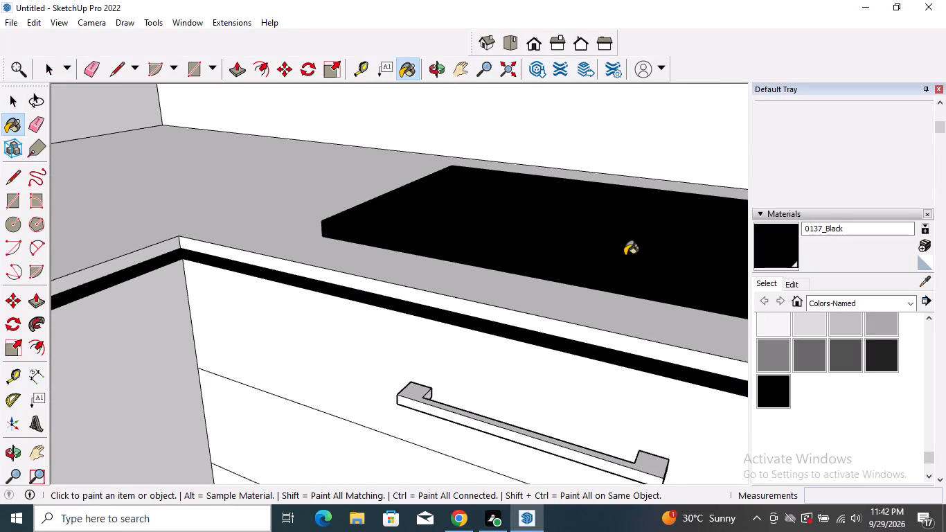
middle_click_drag(603, 332, 413, 393)
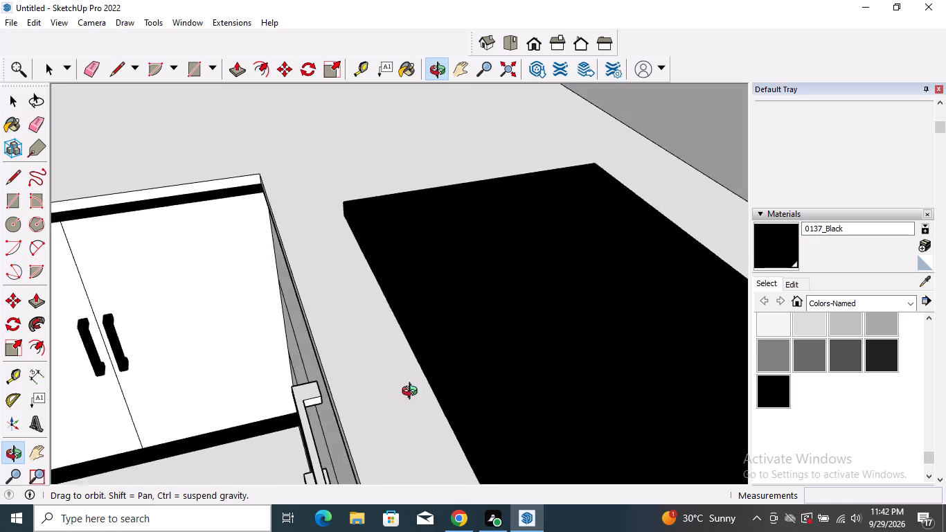
middle_click_drag(413, 393, 626, 355)
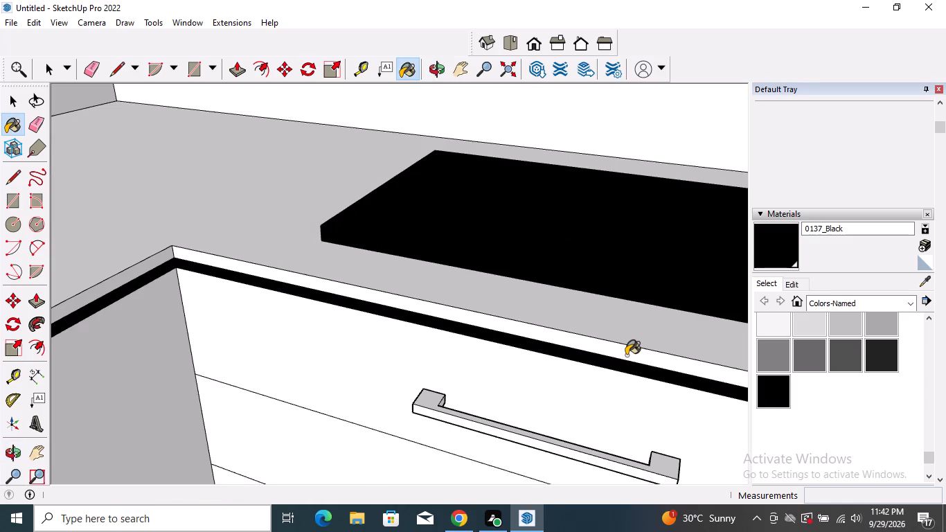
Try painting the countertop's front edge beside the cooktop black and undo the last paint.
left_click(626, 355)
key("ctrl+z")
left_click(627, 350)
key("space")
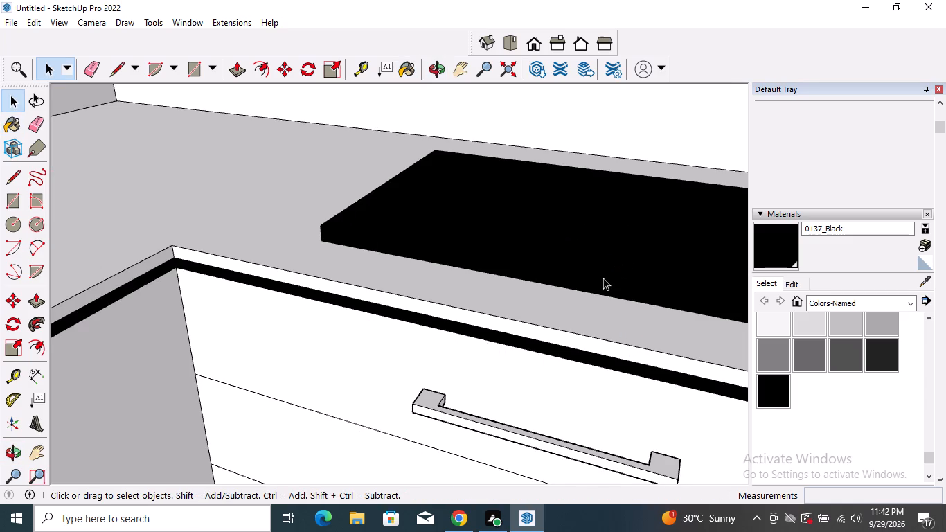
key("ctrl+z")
Undo the black paint applied to the whole cooktop.
key("ctrl+z")
Paint the three drawer handles below the cooktop with 0137_Black.
scroll(441, 252, "down", 10)
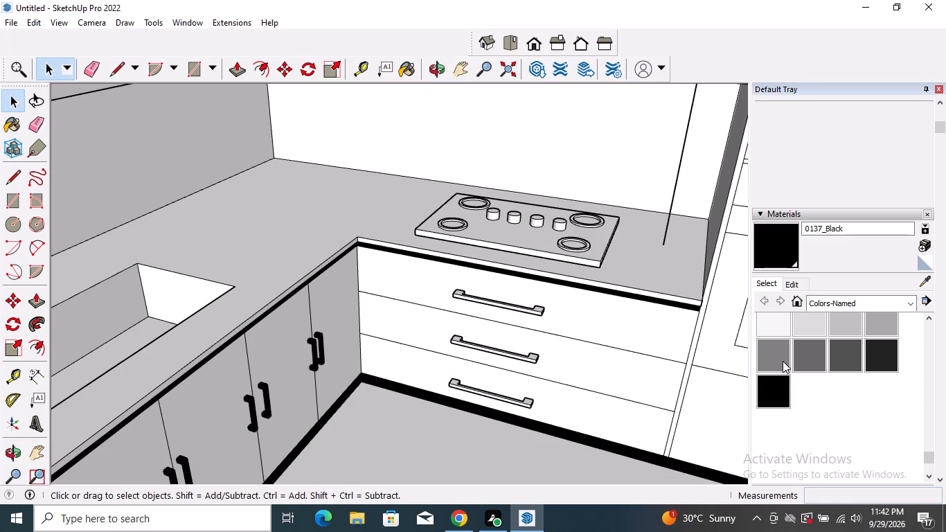
left_click(772, 384)
scroll(528, 308, "up", 2)
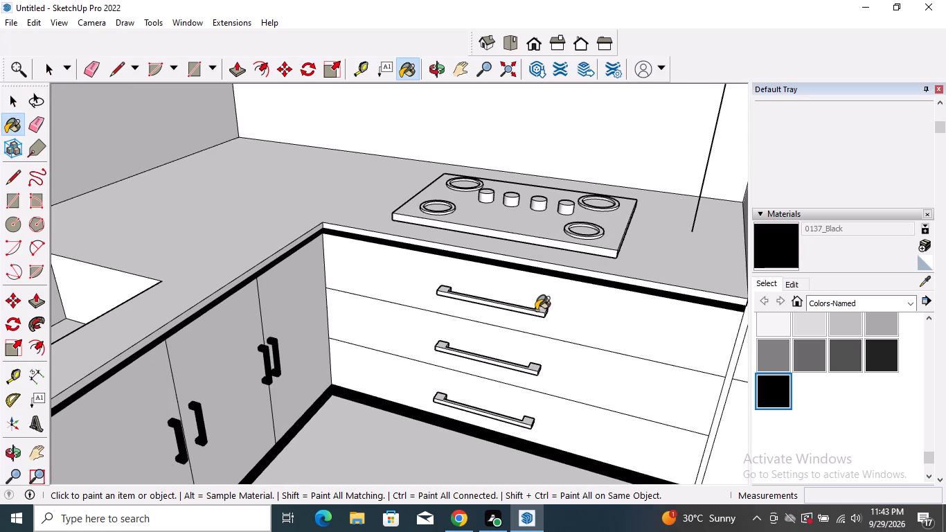
left_click(537, 311)
left_click(532, 372)
left_click(526, 425)
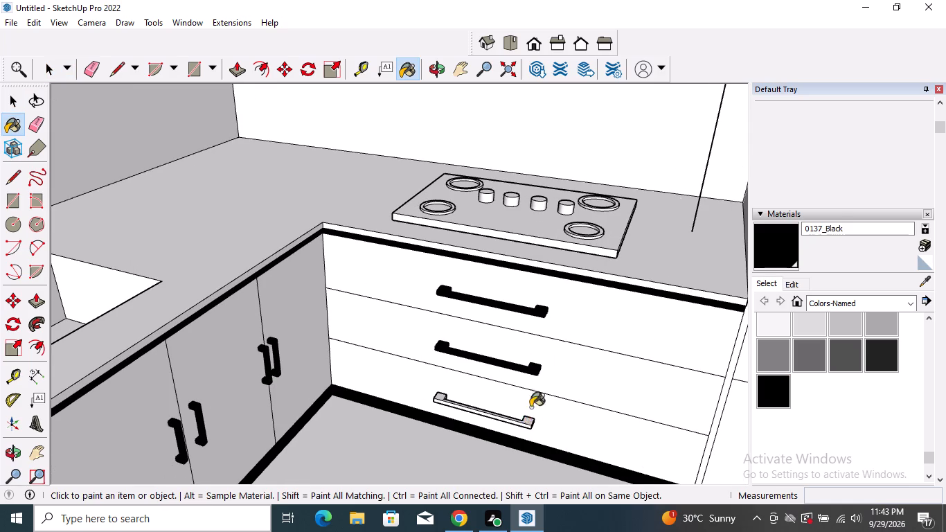
Explode the cooktop group on the countertop.
scroll(546, 302, "down", 16)
middle_click_drag(615, 344, 523, 302)
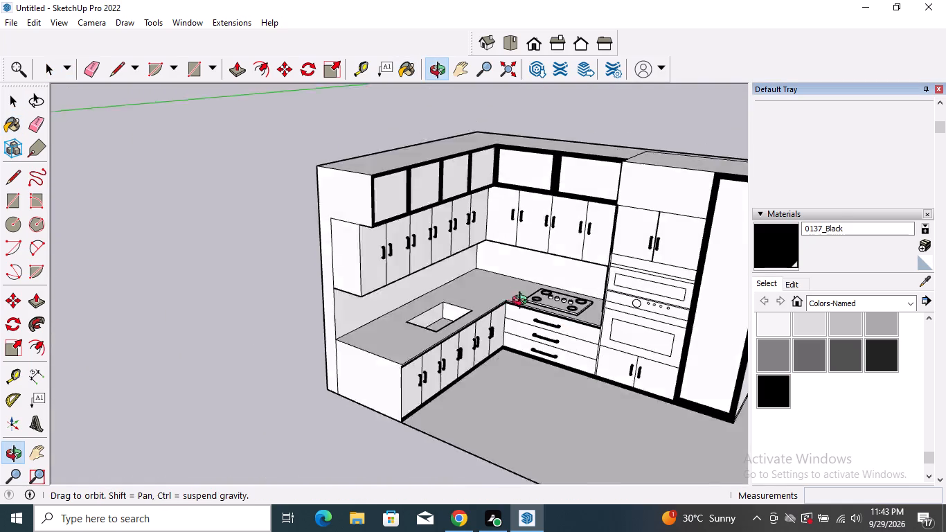
middle_click_drag(523, 302, 511, 285)
key("space")
scroll(569, 315, "up", 5)
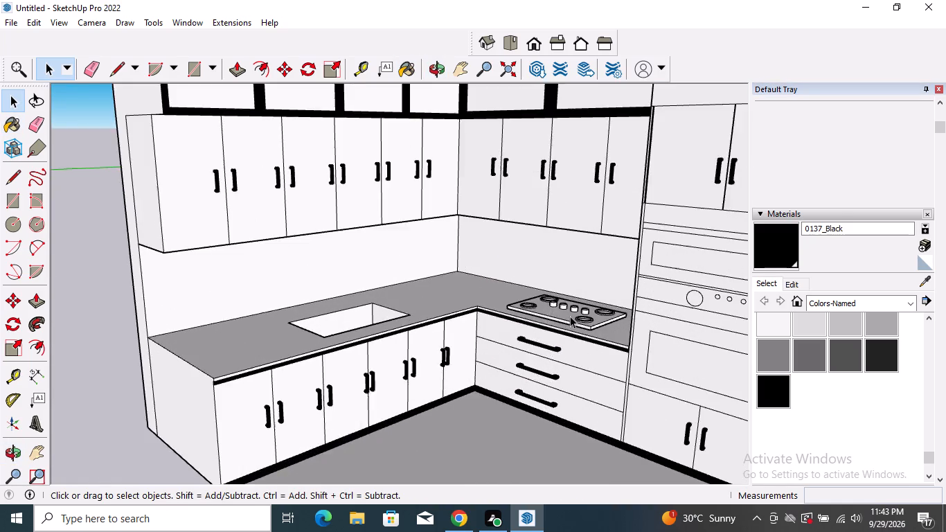
scroll(570, 316, "up", 10)
left_click(570, 316)
right_click(570, 316)
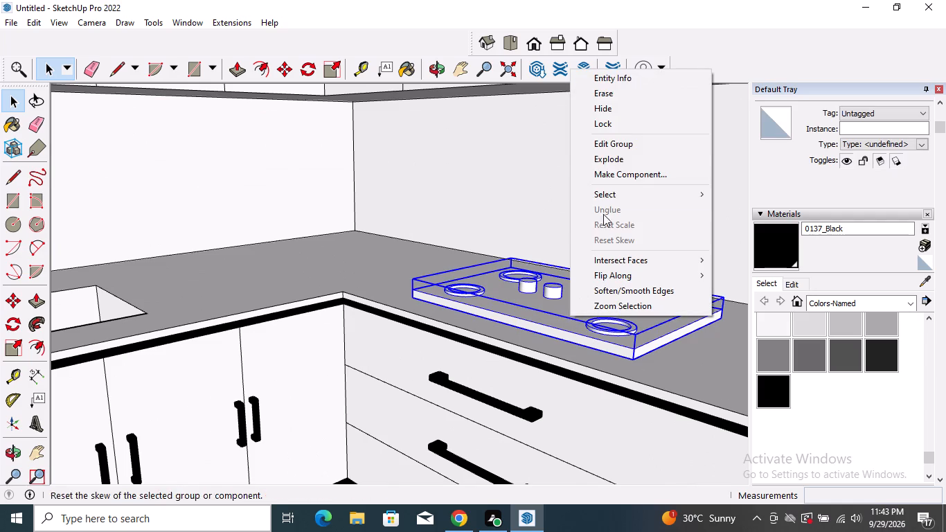
left_click(620, 157)
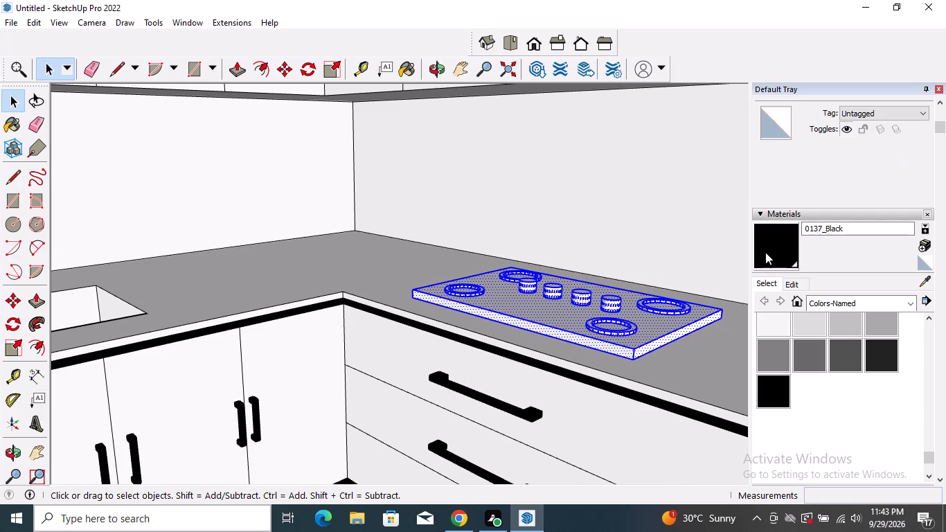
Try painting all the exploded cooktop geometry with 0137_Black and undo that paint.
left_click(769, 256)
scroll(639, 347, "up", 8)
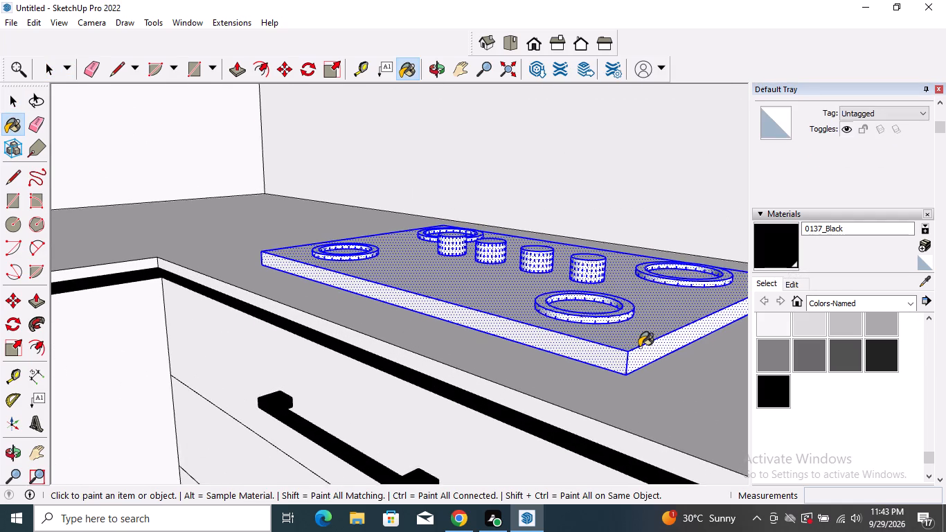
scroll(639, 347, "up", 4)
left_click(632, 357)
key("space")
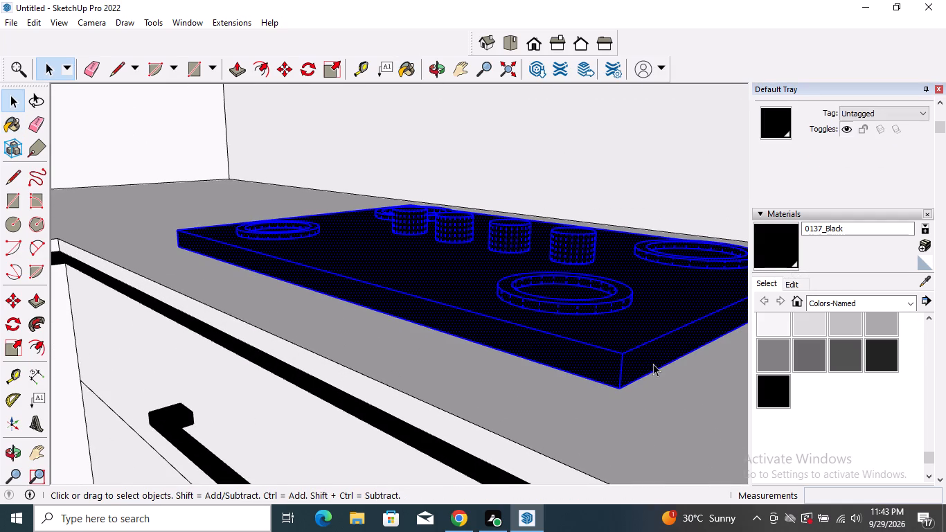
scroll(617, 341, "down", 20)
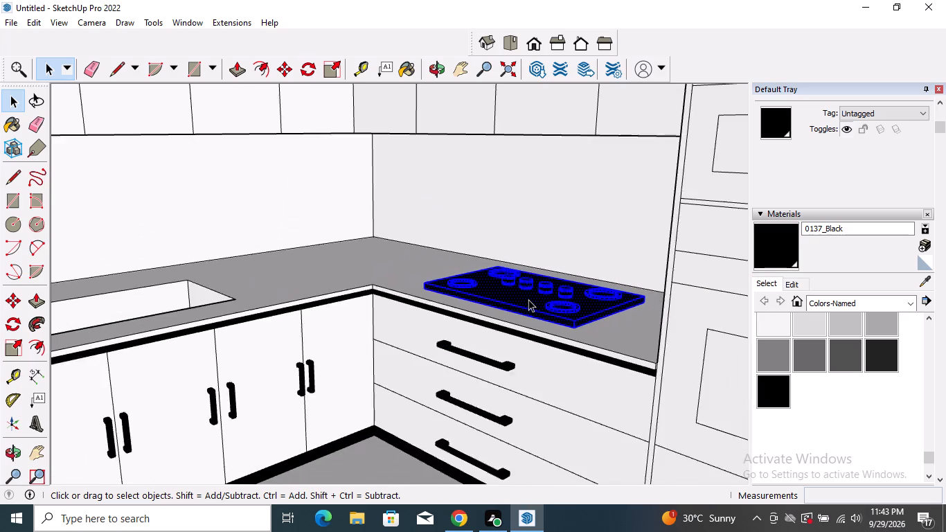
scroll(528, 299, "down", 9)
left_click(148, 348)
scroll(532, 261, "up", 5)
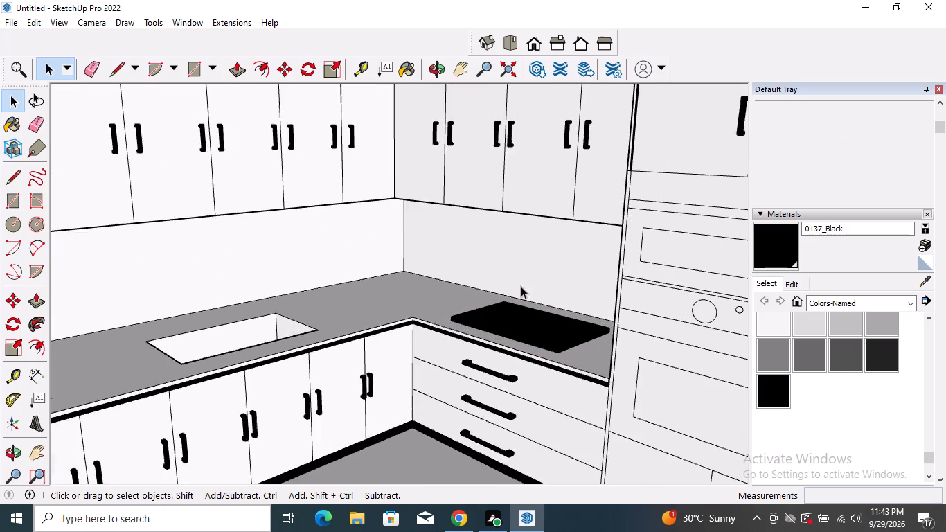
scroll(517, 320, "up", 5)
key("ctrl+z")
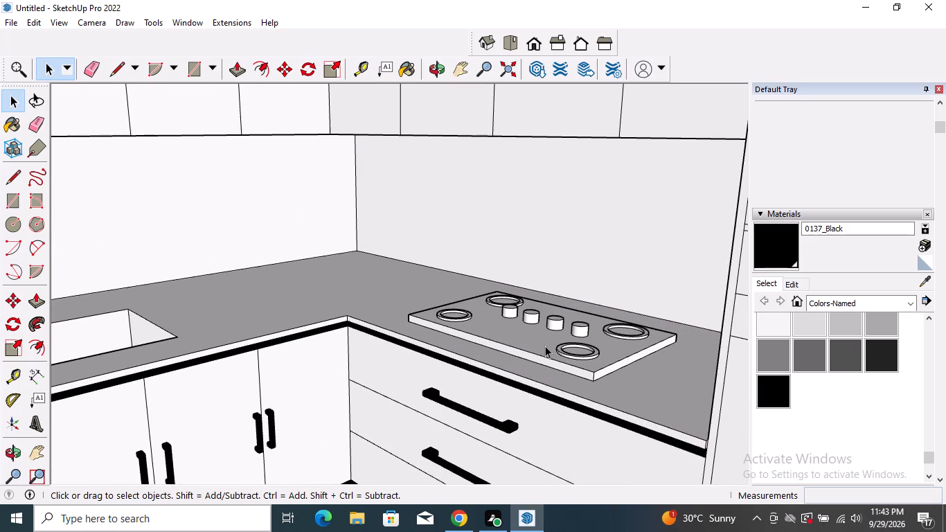
Paint only the cooktop's flat top face with 0137_Black.
left_click(545, 346)
key("space")
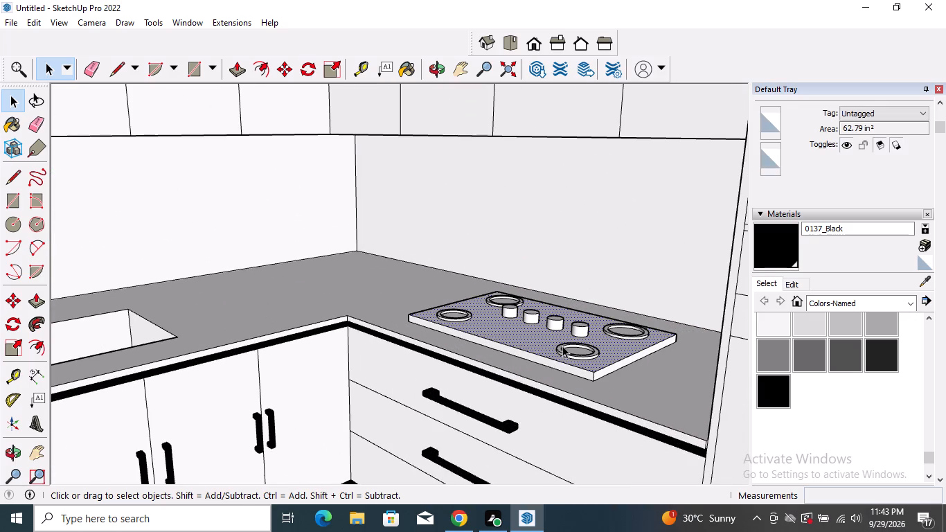
middle_click_drag(514, 353, 636, 486)
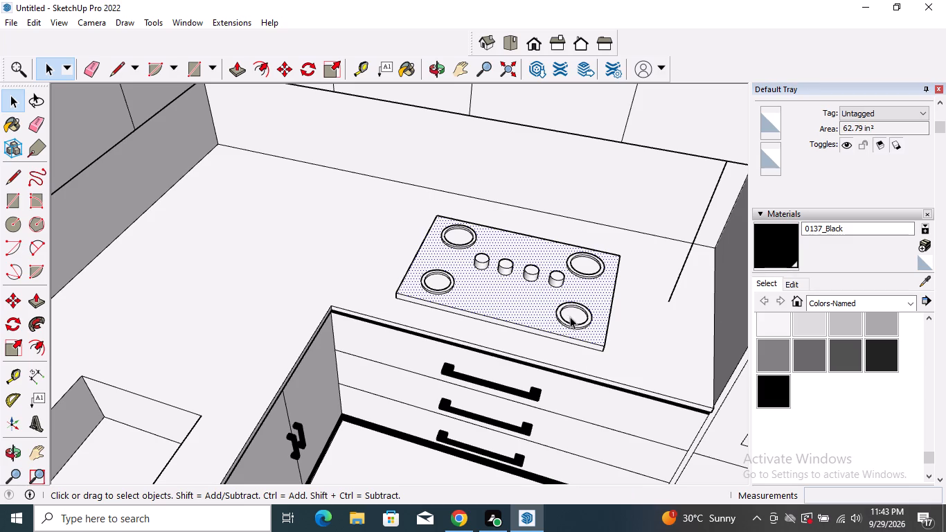
left_click(570, 317)
scroll(575, 312, "up", 5)
key("space")
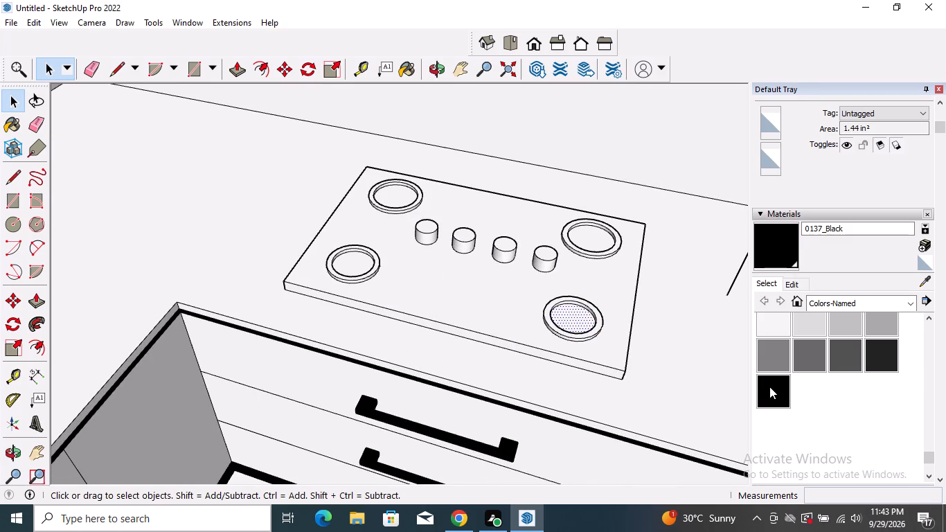
left_click(771, 386)
left_click(501, 319)
left_click(773, 400)
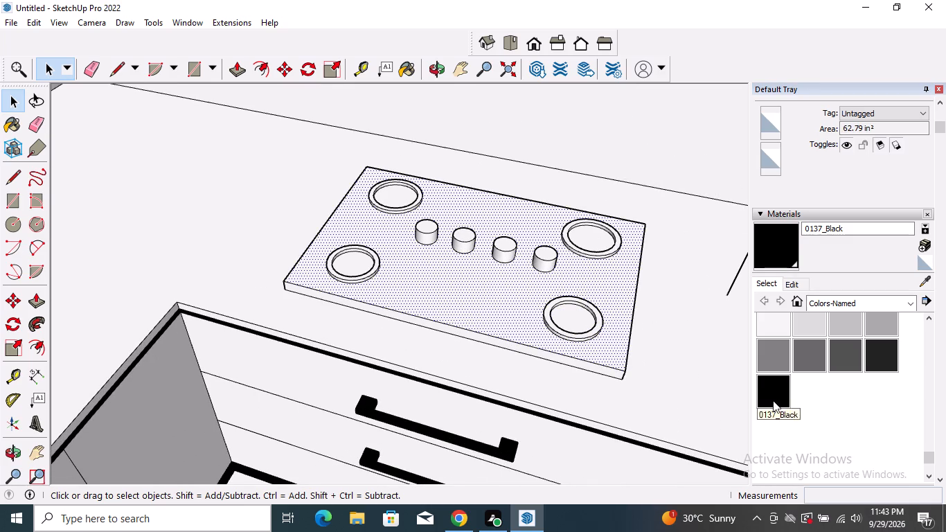
left_click(485, 319)
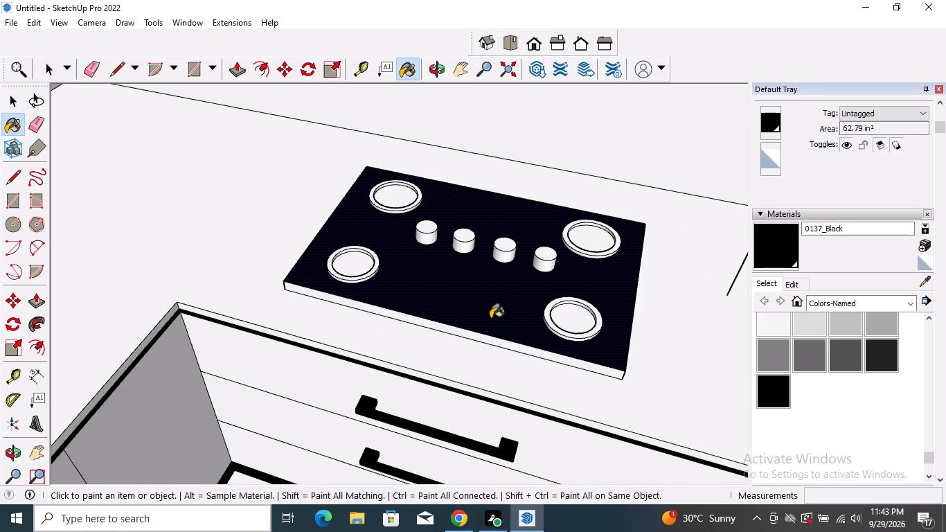
Paint the top faces of the four burner rings and the four control knobs with 0137_Black.
scroll(556, 319, "up", 4)
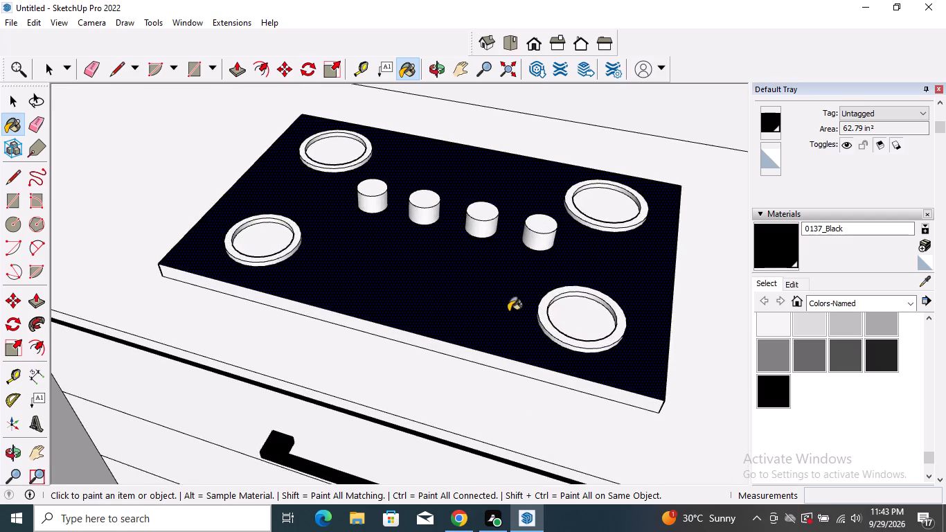
middle_click_drag(508, 312, 500, 345)
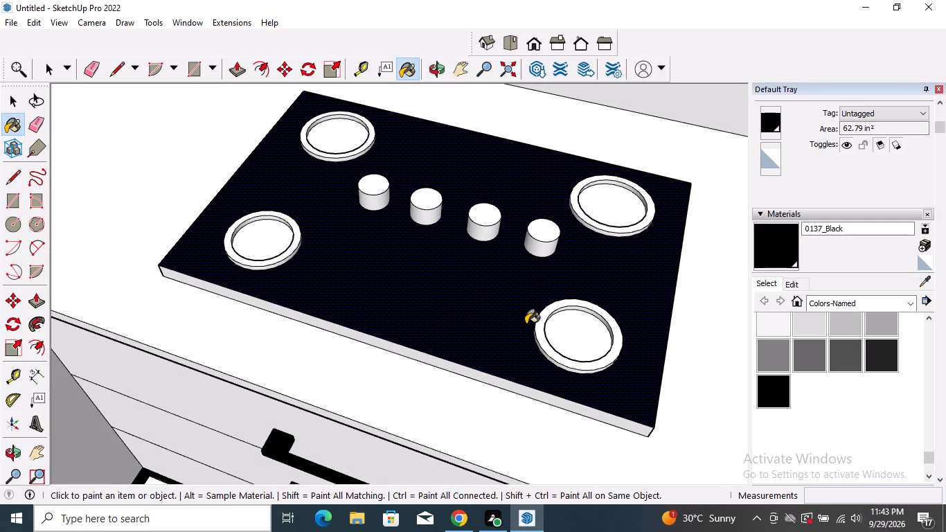
left_click(538, 337)
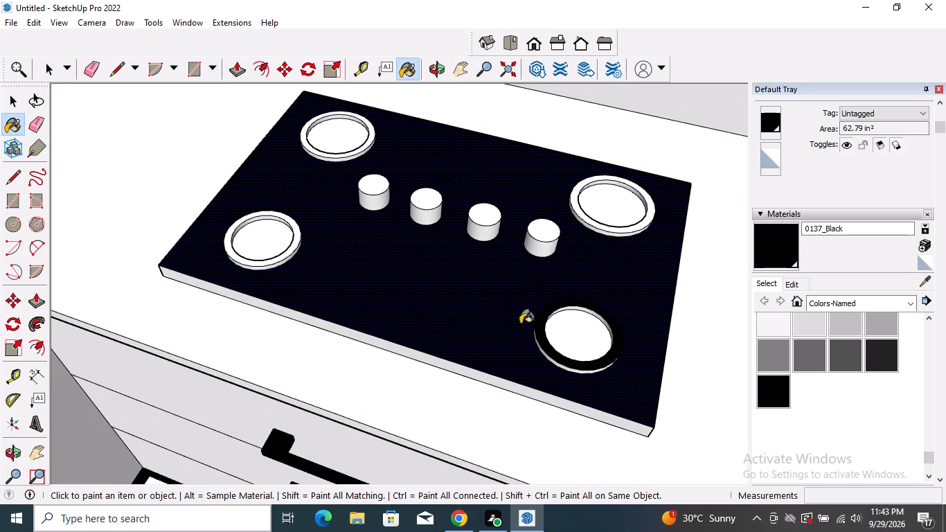
left_click(270, 262)
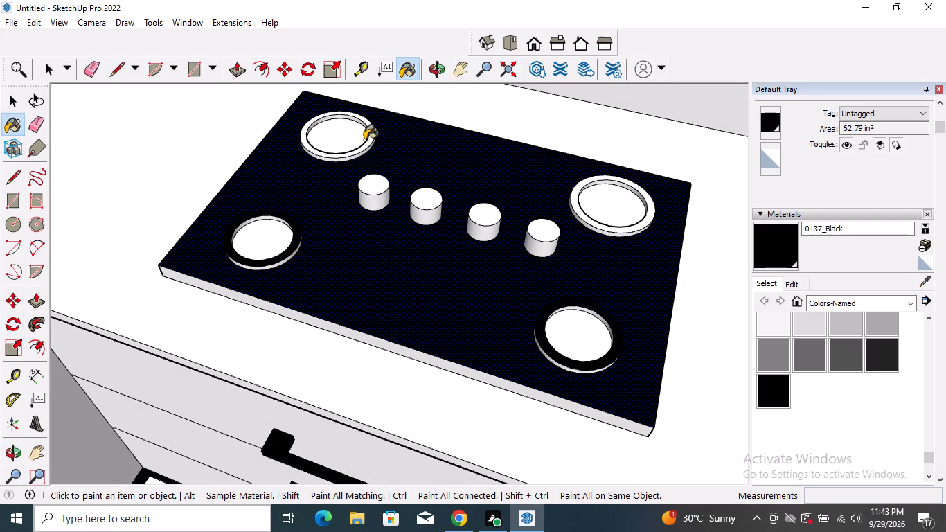
left_click(364, 147)
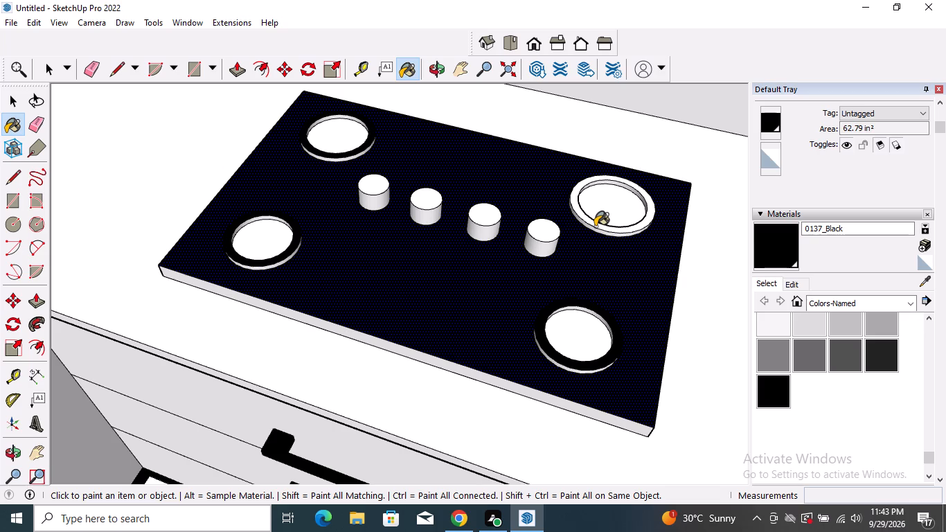
left_click(595, 227)
left_click(550, 233)
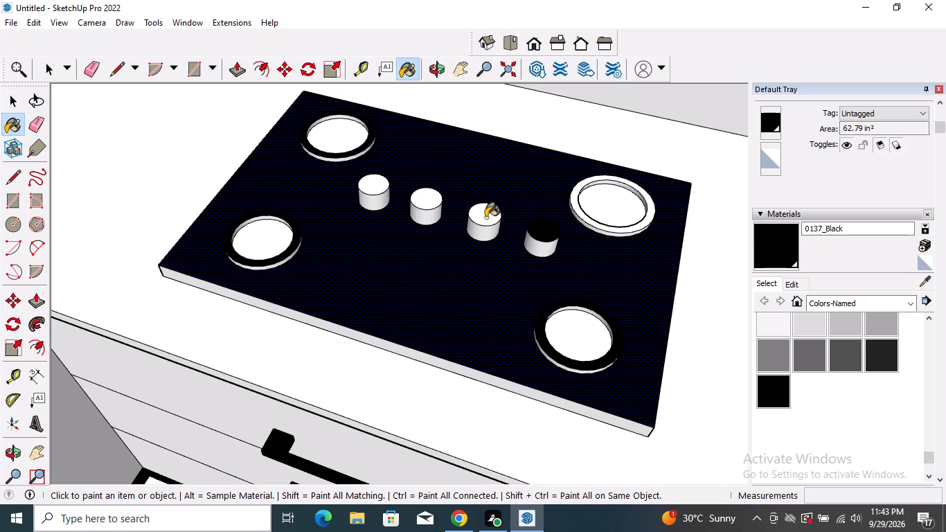
left_click(485, 217)
left_click_drag(428, 205, 419, 204)
left_click_drag(367, 186, 384, 186)
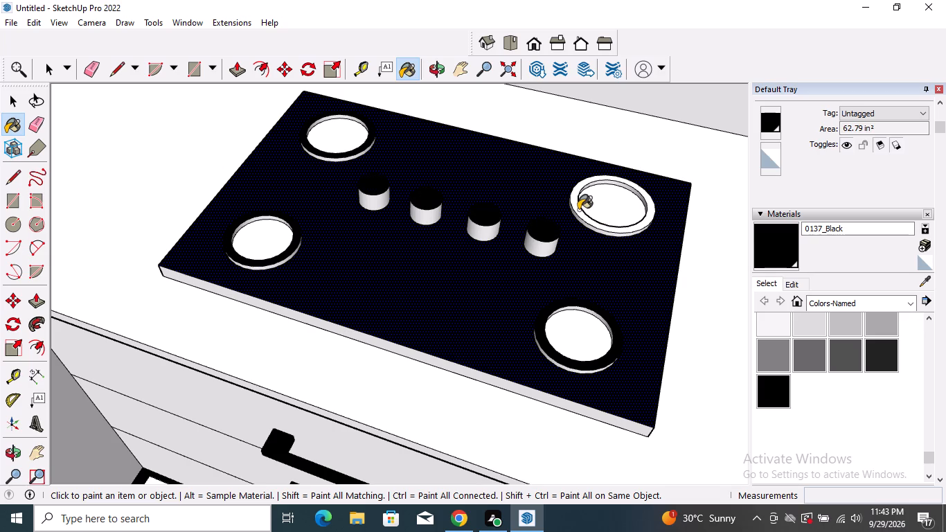
left_click(578, 210)
Examine the painted cooktop from the side and from above with the surrounding kitchen.
scroll(487, 170, "down", 4)
middle_click_drag(476, 248, 443, 82)
key("space")
scroll(515, 245, "up", 4)
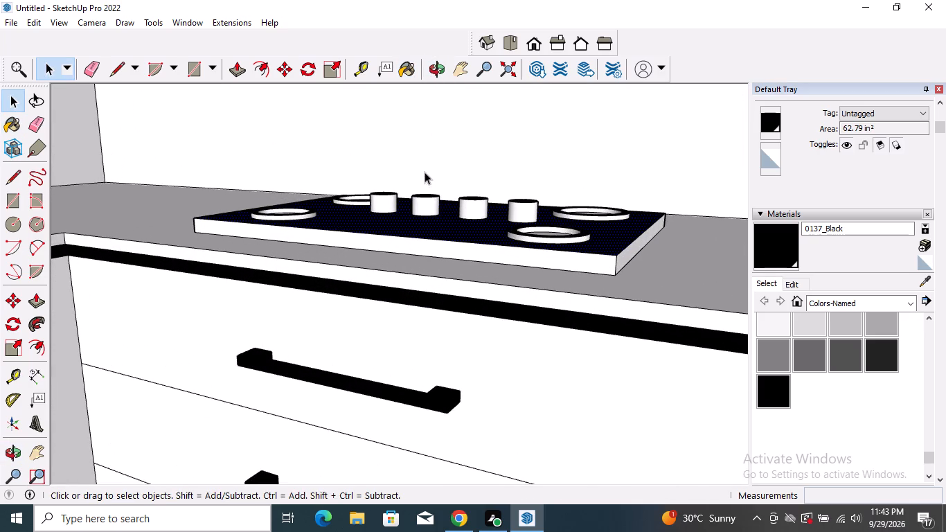
middle_click_drag(425, 171, 452, 327)
scroll(445, 175, "down", 18)
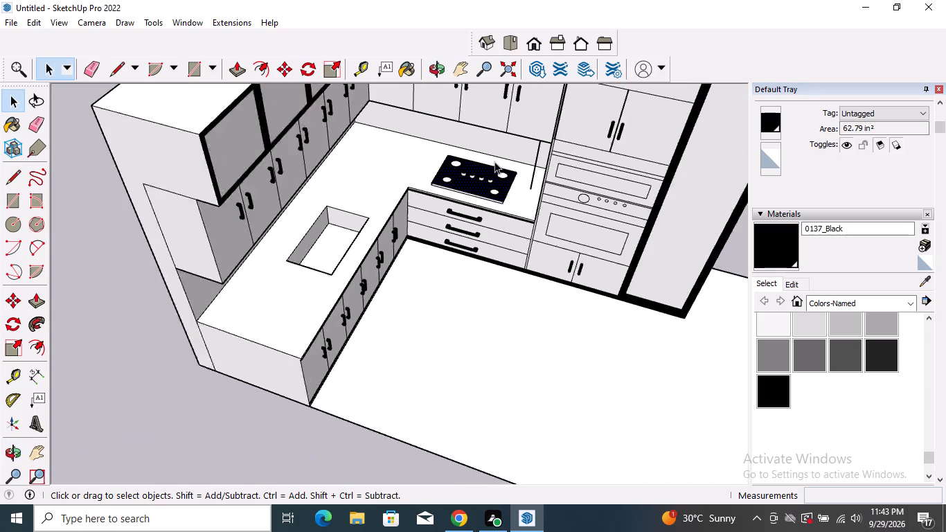
scroll(494, 161, "down", 1)
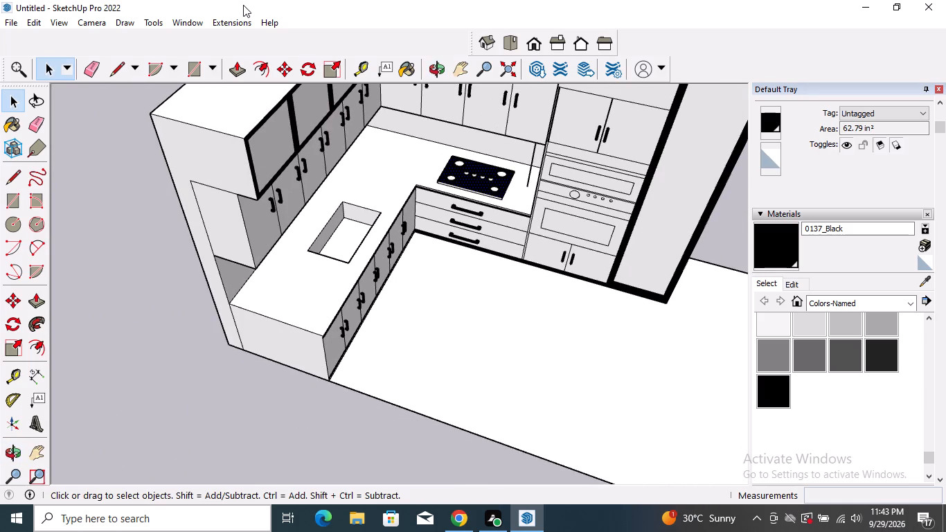
Paint the sink basin's floor and inner walls with 0137_Black.
left_click_drag(769, 391, 745, 382)
scroll(331, 233, "up", 5)
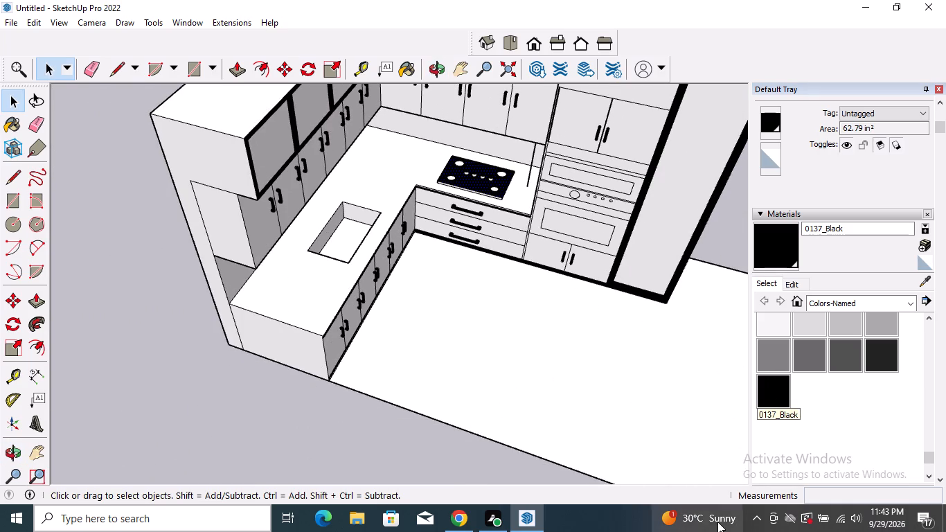
left_click(761, 392)
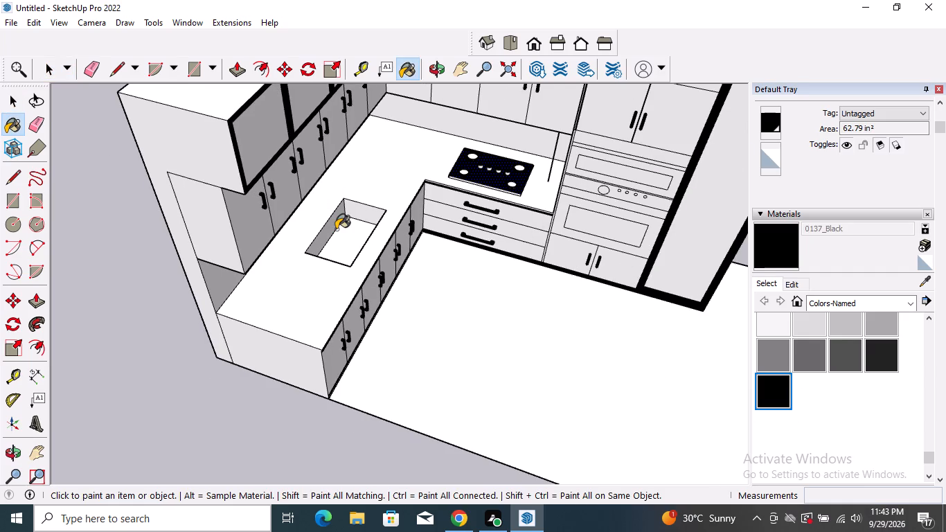
scroll(336, 229, "up", 9)
left_click(352, 263)
left_click(300, 231)
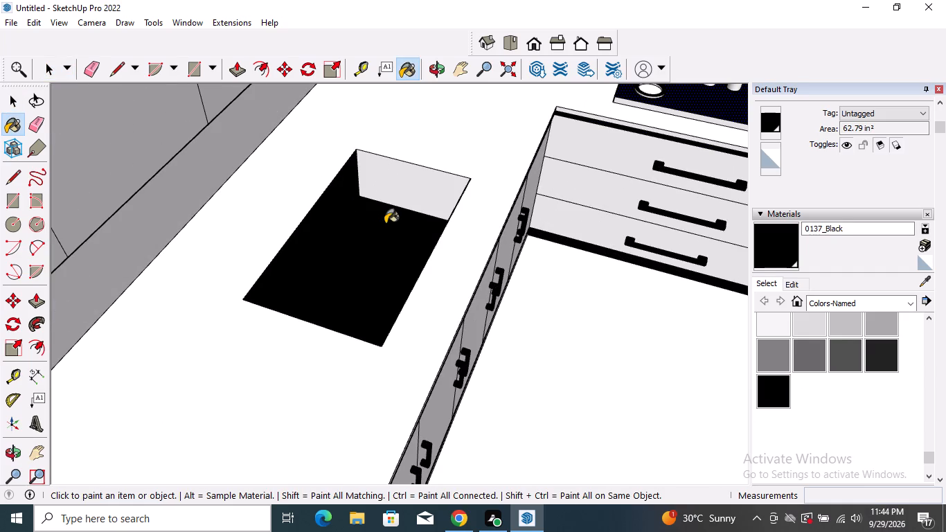
left_click(394, 199)
middle_click_drag(400, 286, 112, 397)
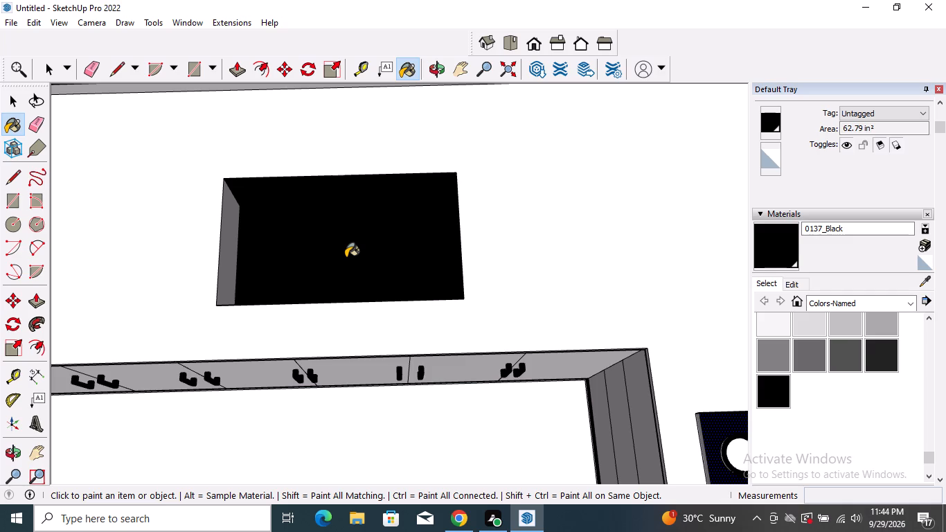
middle_click_drag(346, 257, 181, 294)
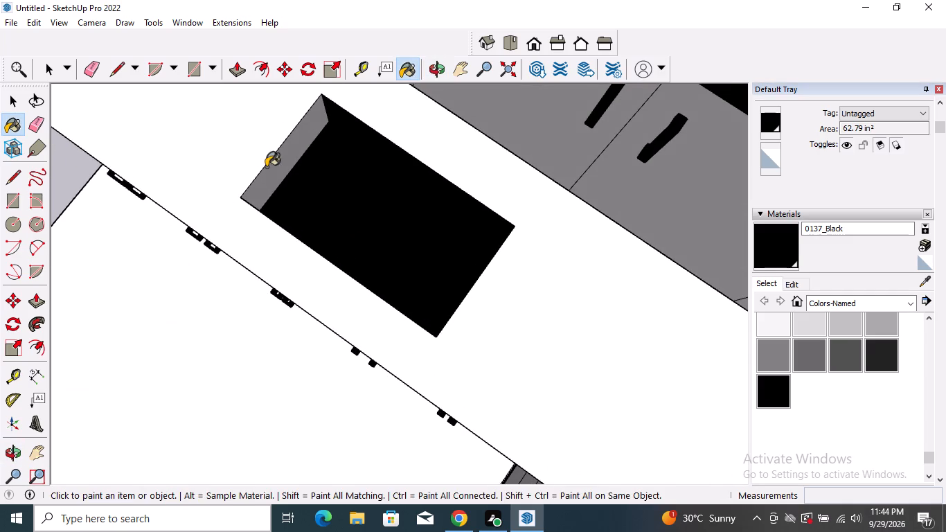
left_click(277, 176)
key("space")
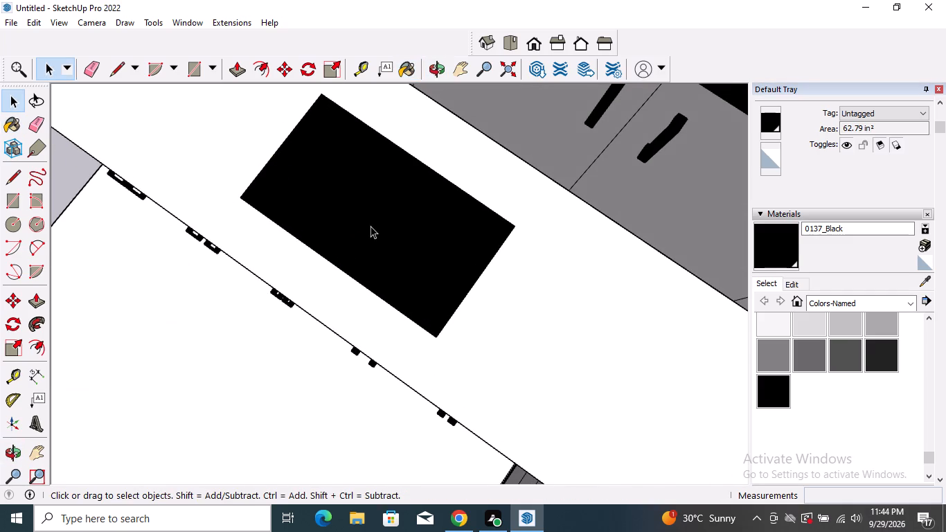
Paint the oven tower's strip above the microwave, the microwave frame, the control panel and the oven door frame with 0137_Black.
scroll(371, 226, "down", 10)
middle_click_drag(378, 305, 587, 81)
middle_click_drag(467, 281, 641, 196)
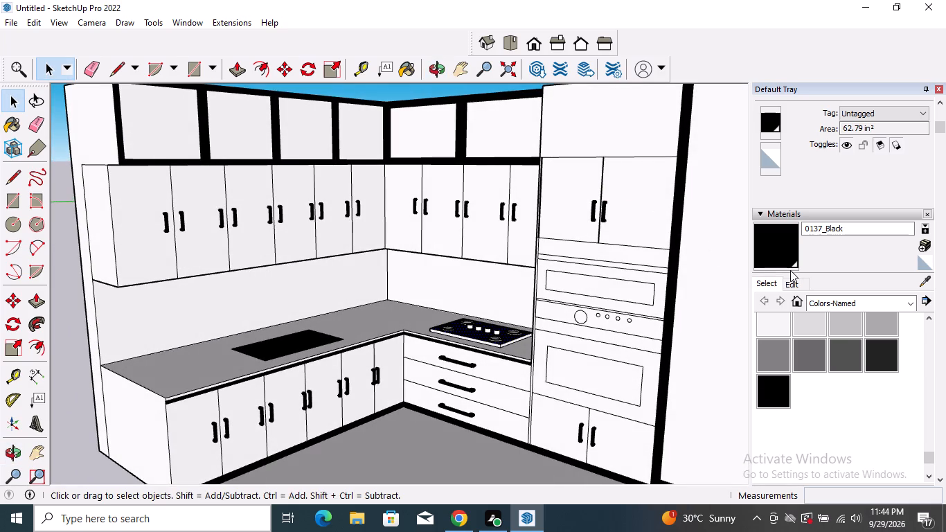
left_click(770, 398)
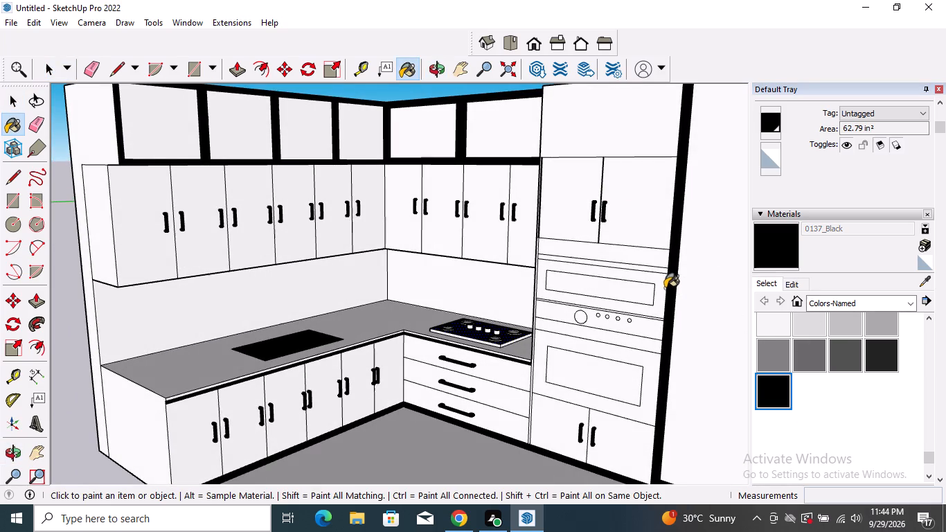
scroll(601, 284, "up", 3)
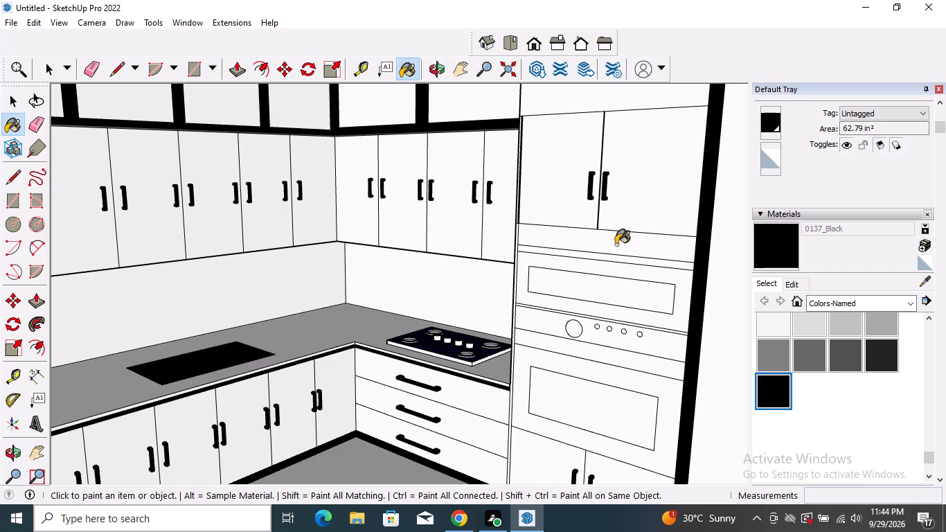
left_click(616, 245)
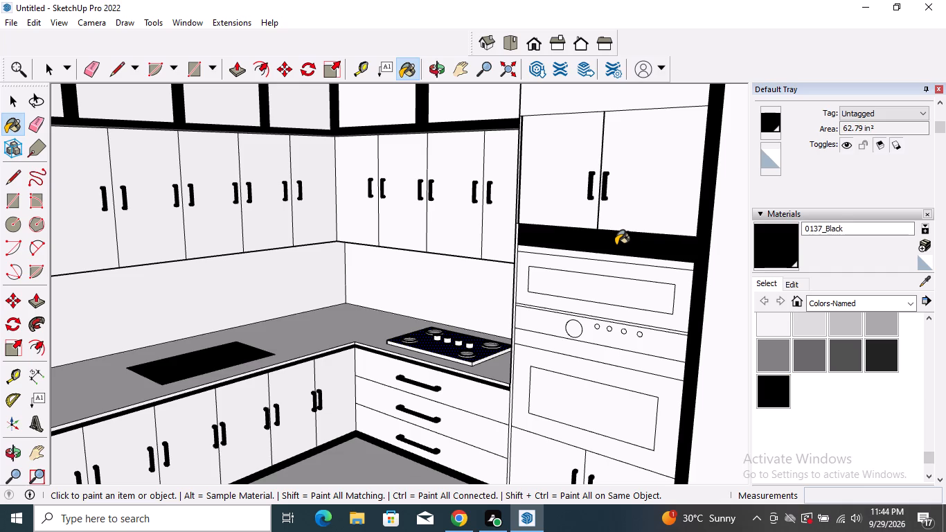
scroll(633, 303, "up", 3)
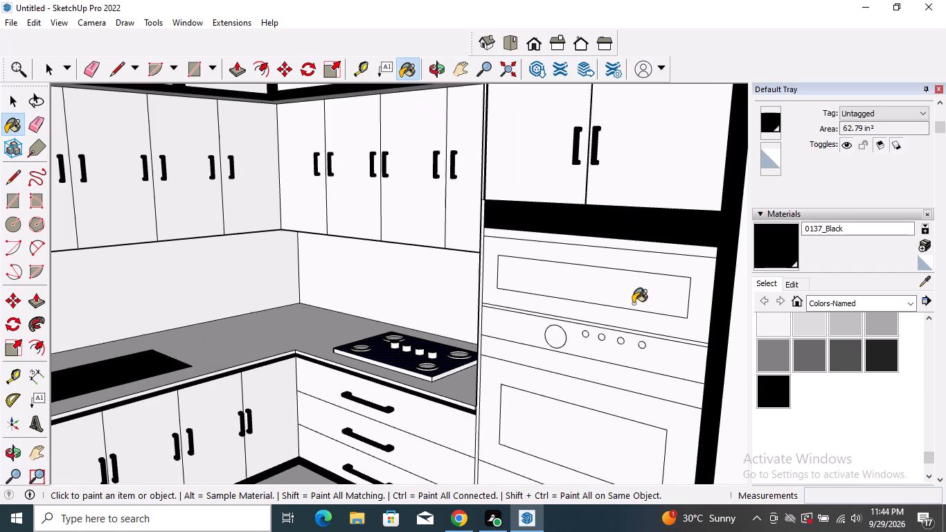
left_click(702, 285)
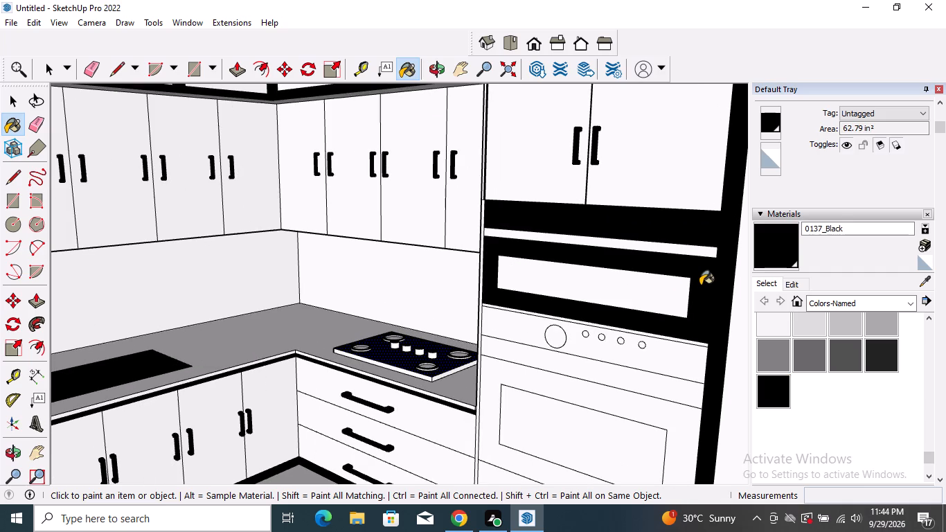
scroll(654, 256, "down", 2)
scroll(673, 341, "up", 3)
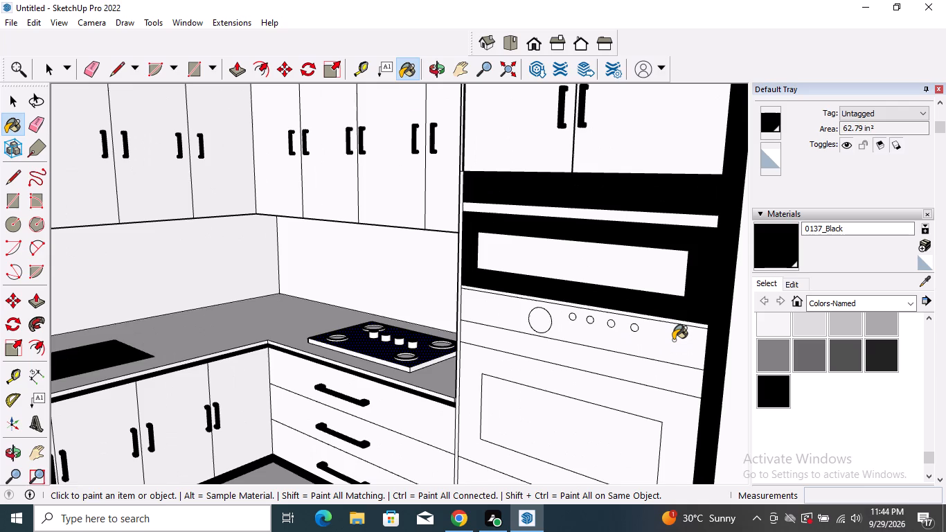
left_click(673, 340)
scroll(655, 263, "down", 4)
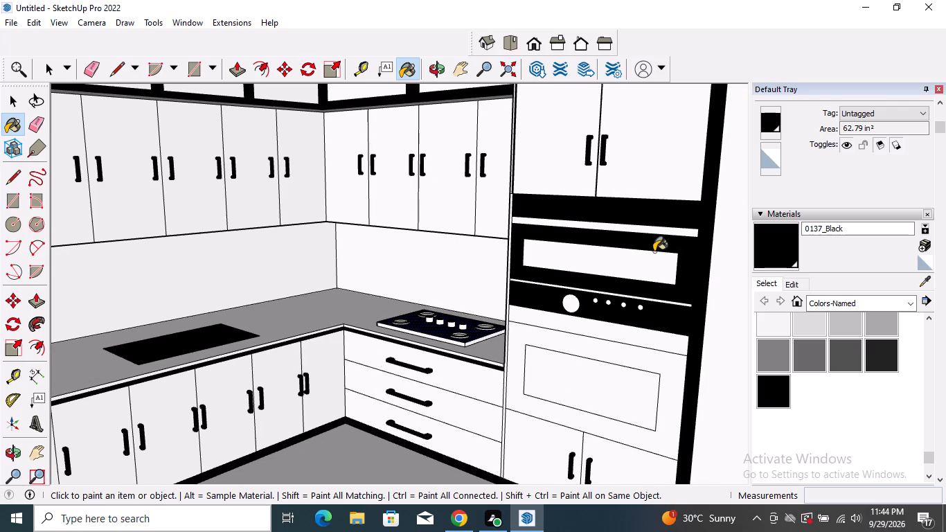
left_click(659, 367)
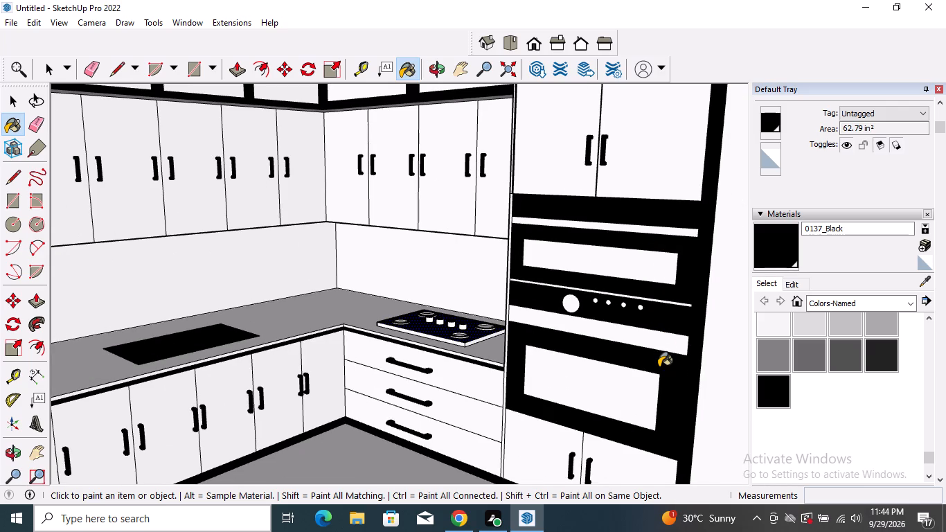
key("space")
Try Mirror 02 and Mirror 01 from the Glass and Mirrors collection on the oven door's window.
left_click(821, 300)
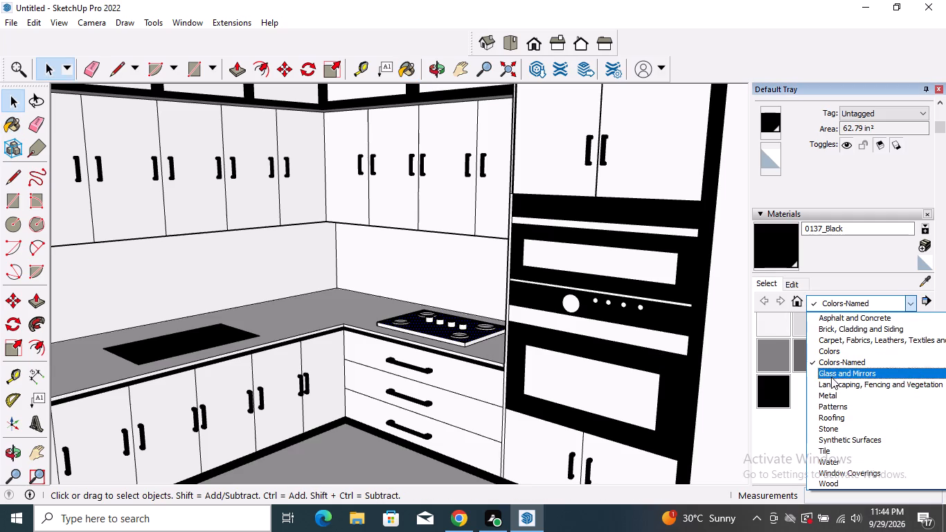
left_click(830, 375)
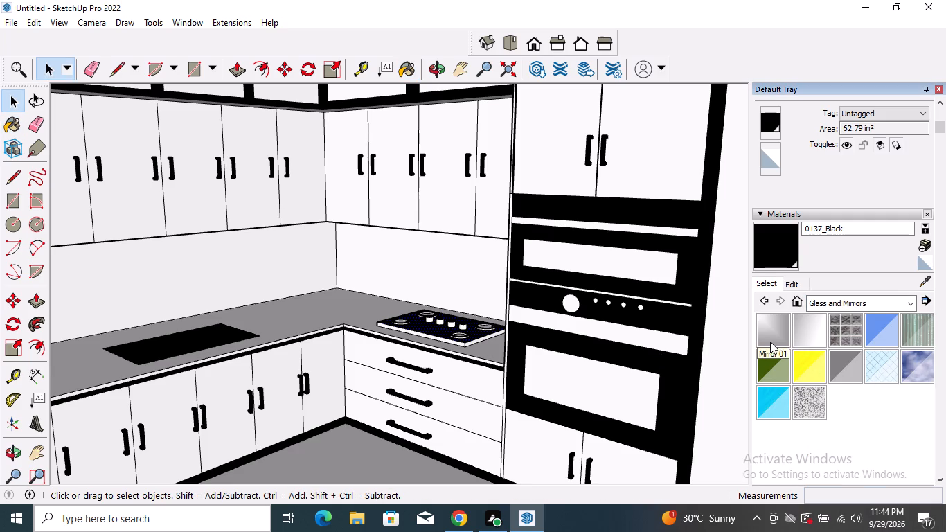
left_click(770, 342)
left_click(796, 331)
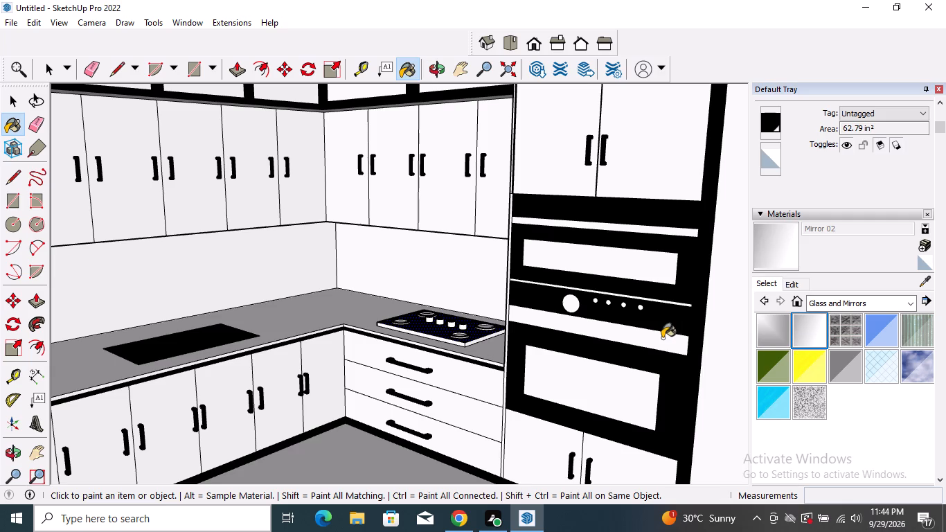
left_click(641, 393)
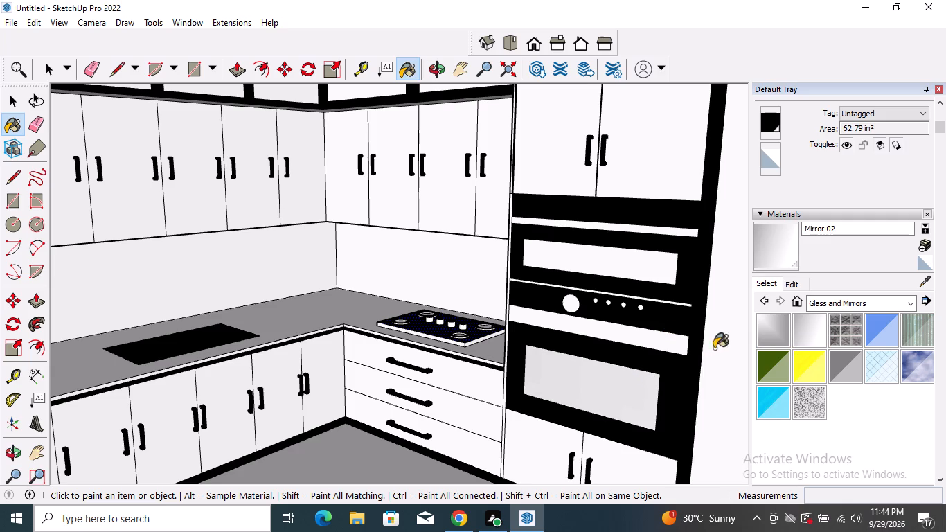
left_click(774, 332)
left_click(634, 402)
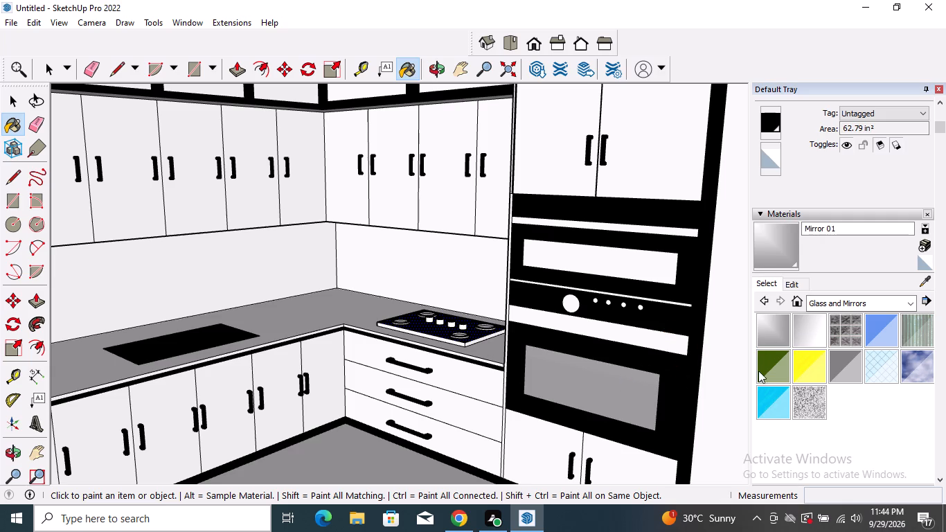
Paint the oven door's window and the microwave's window with Translucent Glass Gray.
left_click(837, 369)
left_click(595, 378)
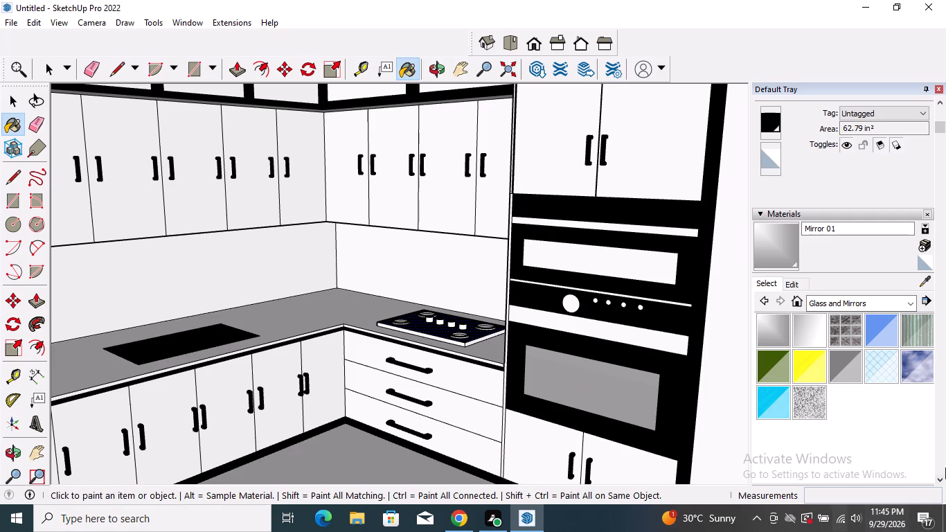
left_click(838, 364)
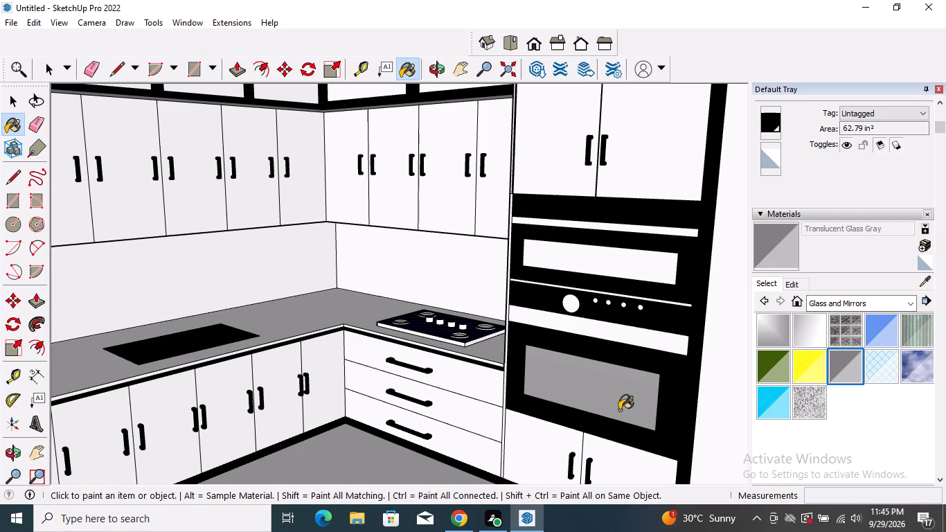
left_click(619, 410)
scroll(584, 407, "up", 2)
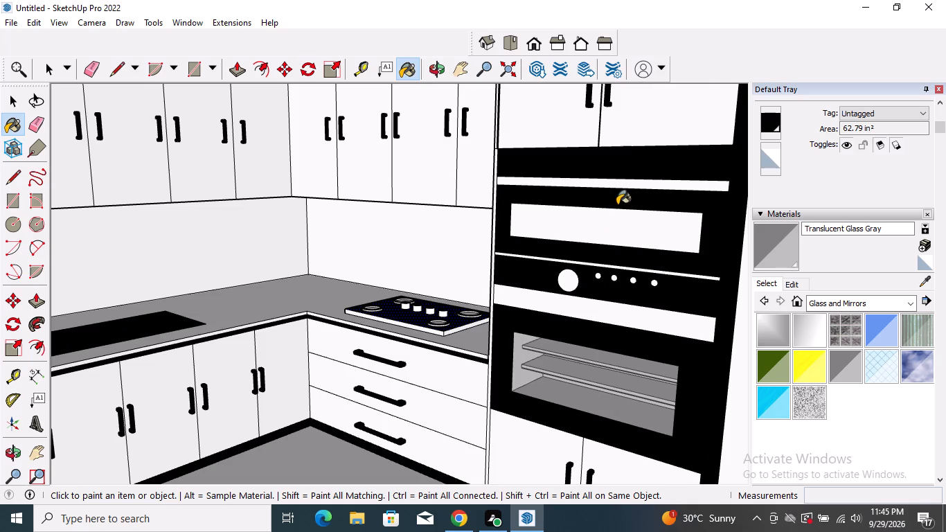
left_click(616, 224)
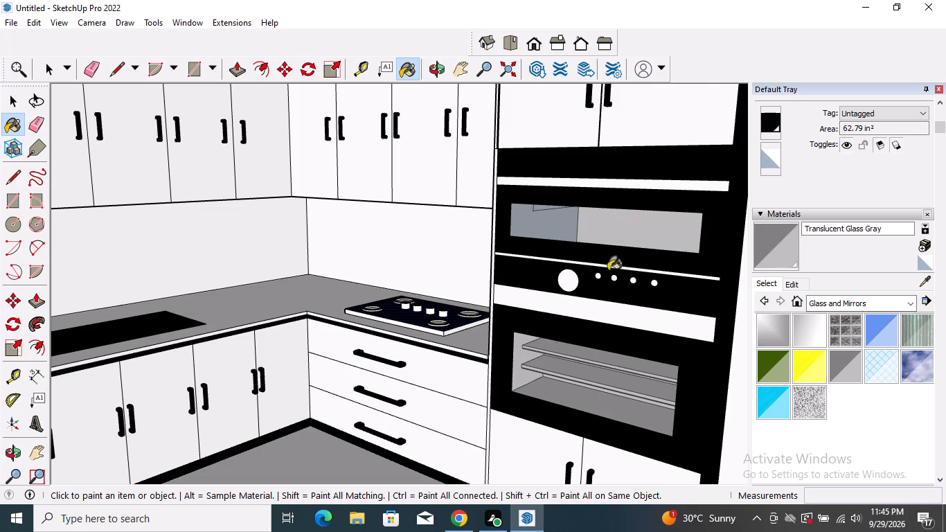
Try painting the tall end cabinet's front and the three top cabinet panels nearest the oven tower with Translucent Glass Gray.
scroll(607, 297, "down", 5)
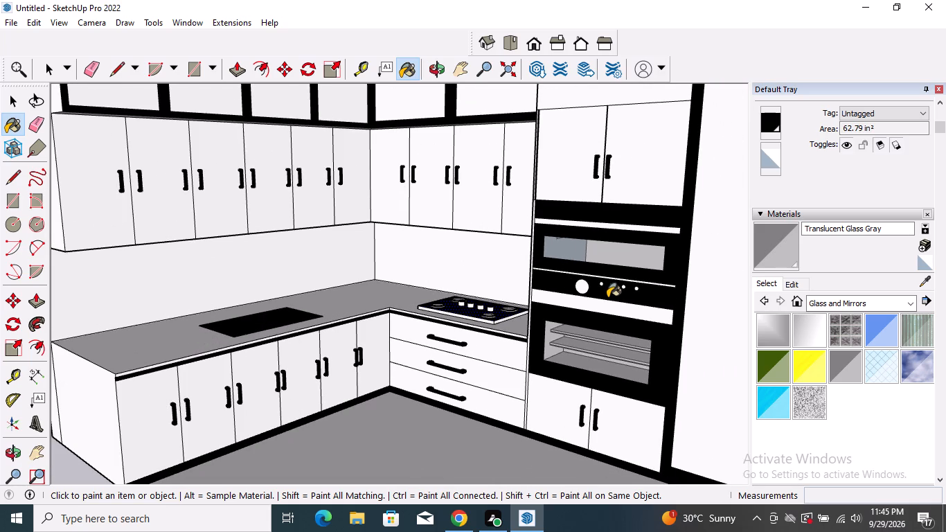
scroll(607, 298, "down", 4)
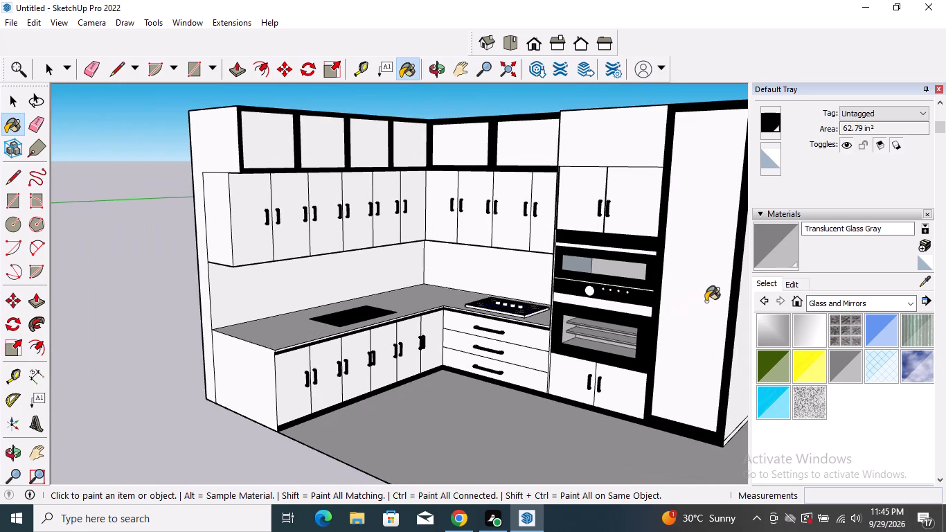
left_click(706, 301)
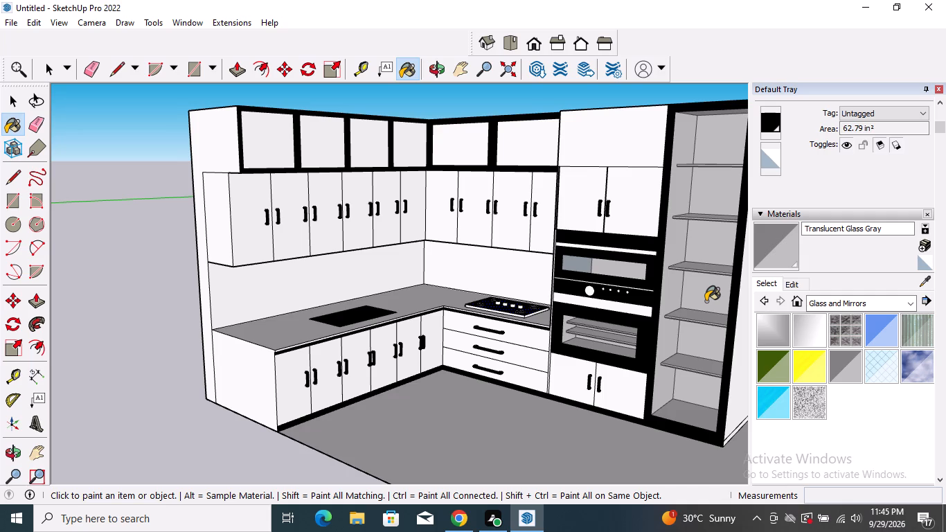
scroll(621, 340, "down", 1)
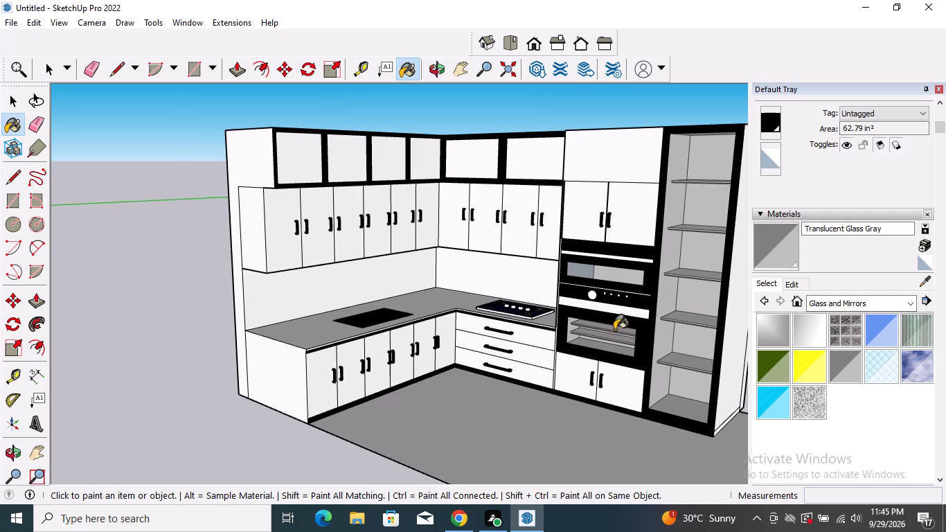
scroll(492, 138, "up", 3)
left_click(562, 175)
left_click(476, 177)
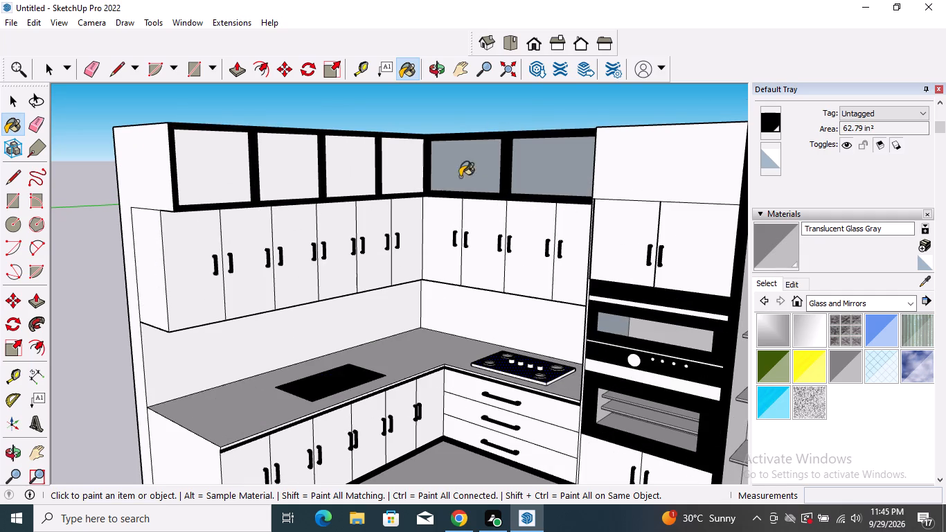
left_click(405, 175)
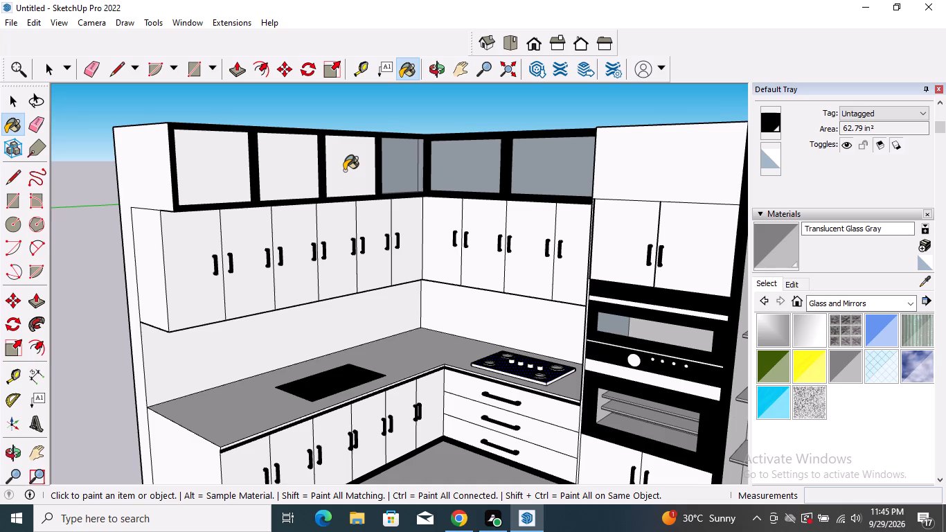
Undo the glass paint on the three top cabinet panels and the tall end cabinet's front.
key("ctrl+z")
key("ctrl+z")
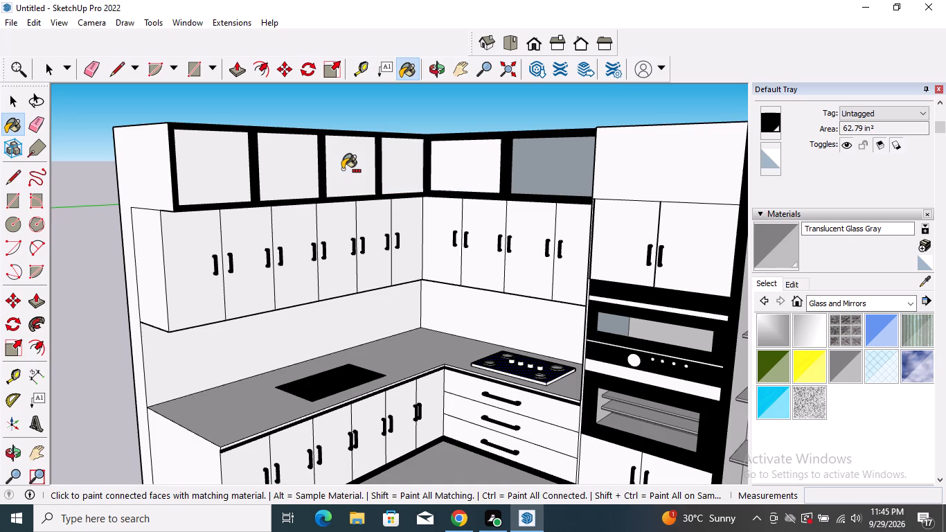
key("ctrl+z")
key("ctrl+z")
Darken the Translucent Glass Gray material's color to a deep gray, keeping it neutral.
scroll(344, 170, "down", 4)
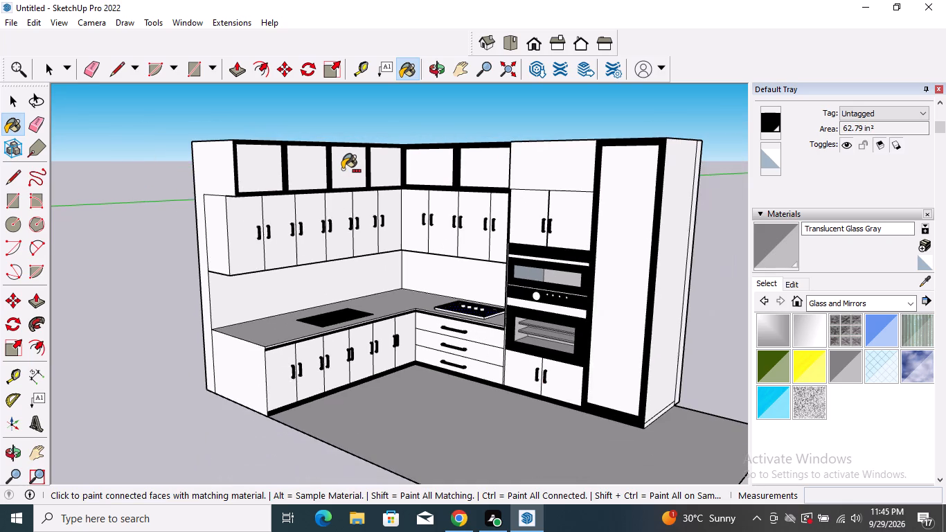
scroll(598, 330, "up", 7)
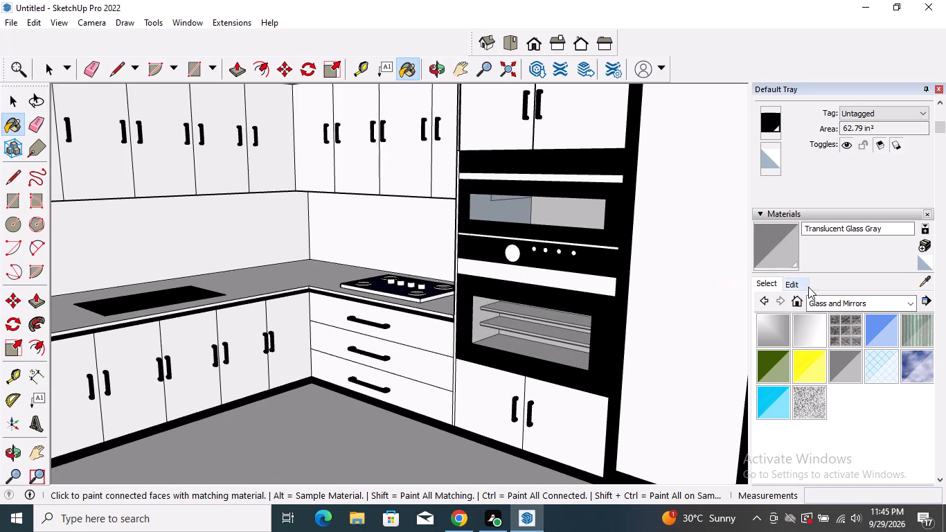
left_click(803, 287)
left_click_drag(831, 355, 828, 351)
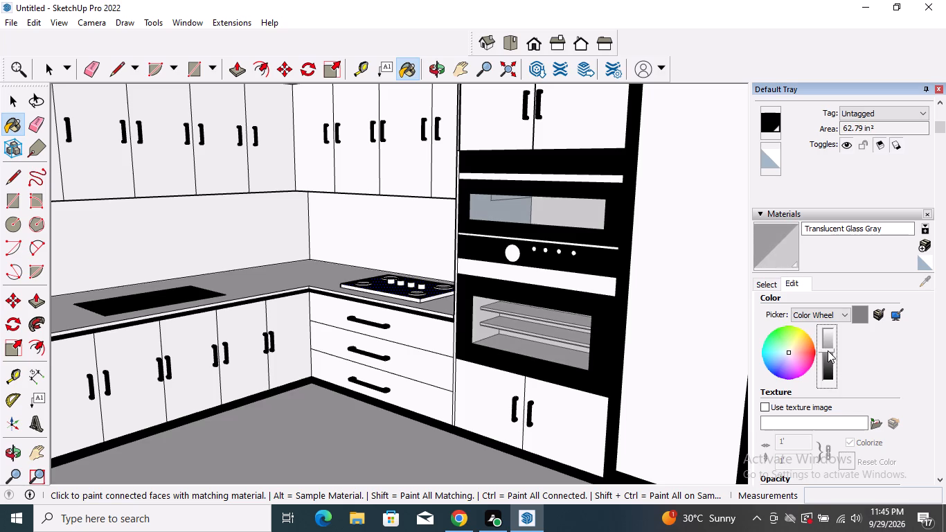
left_click_drag(828, 351, 830, 366)
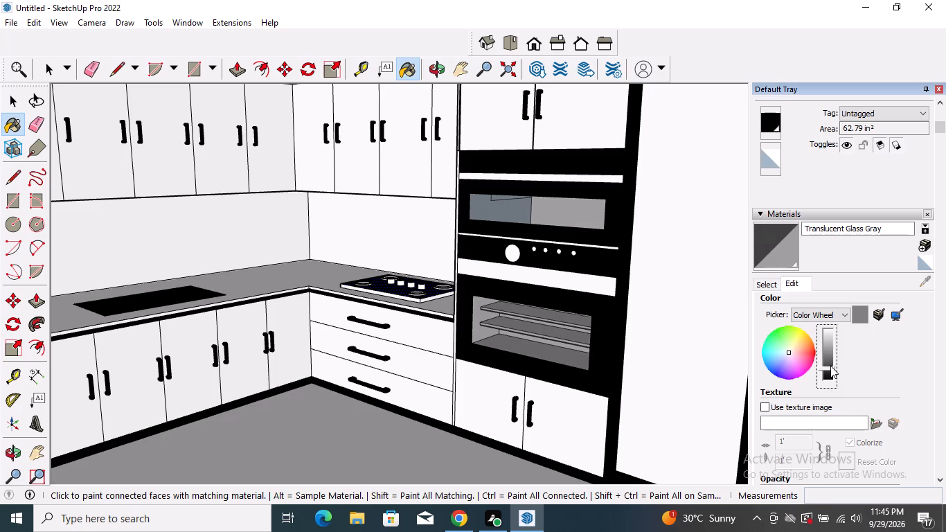
left_click_drag(830, 366, 830, 367)
Paint the large round dial and the four small round knobs on the oven's control panel with Translucent Glass Gray.
scroll(561, 351, "down", 4)
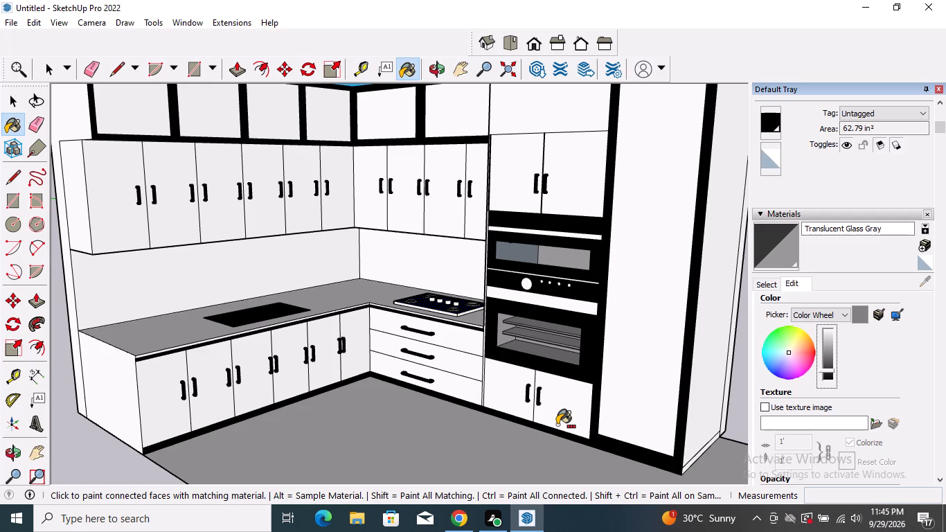
scroll(516, 298, "up", 11)
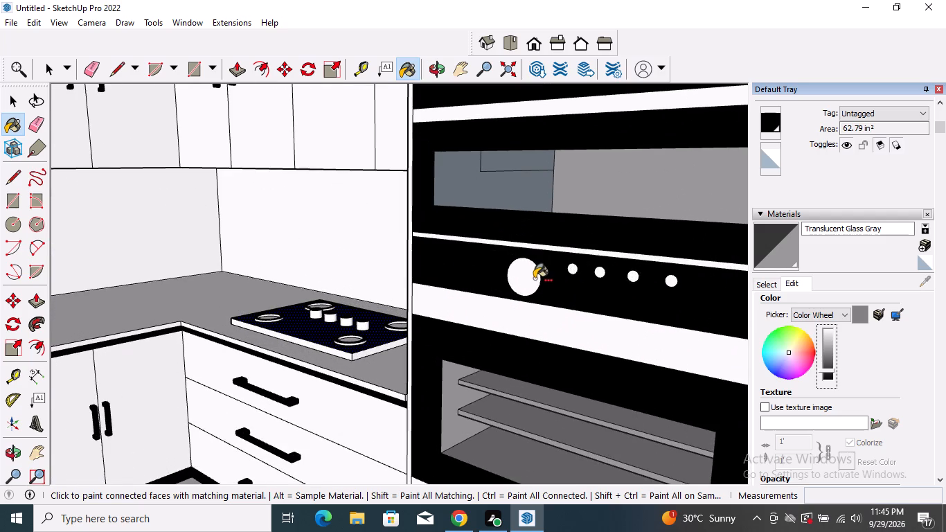
left_click(536, 279)
scroll(579, 263, "up", 5)
left_click(573, 272)
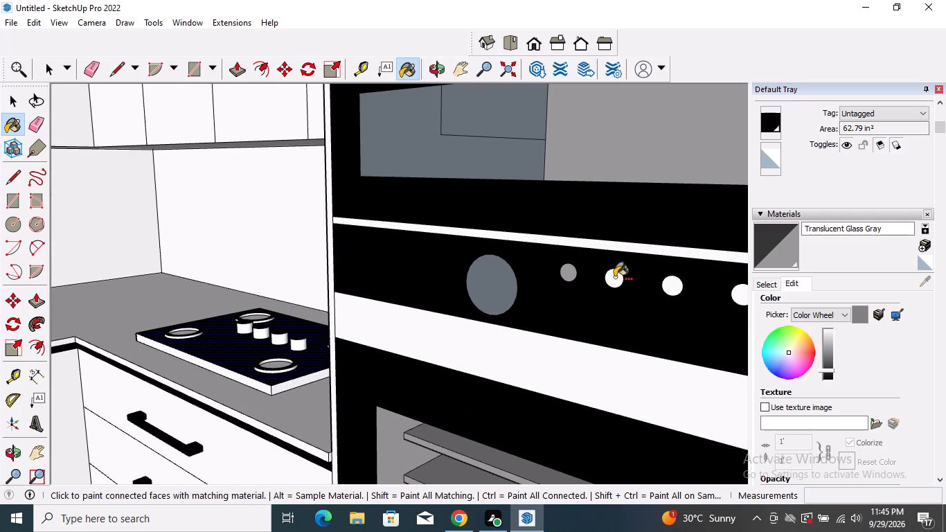
left_click(616, 278)
scroll(367, 294, "down", 5)
scroll(562, 274, "up", 4)
left_click(556, 301)
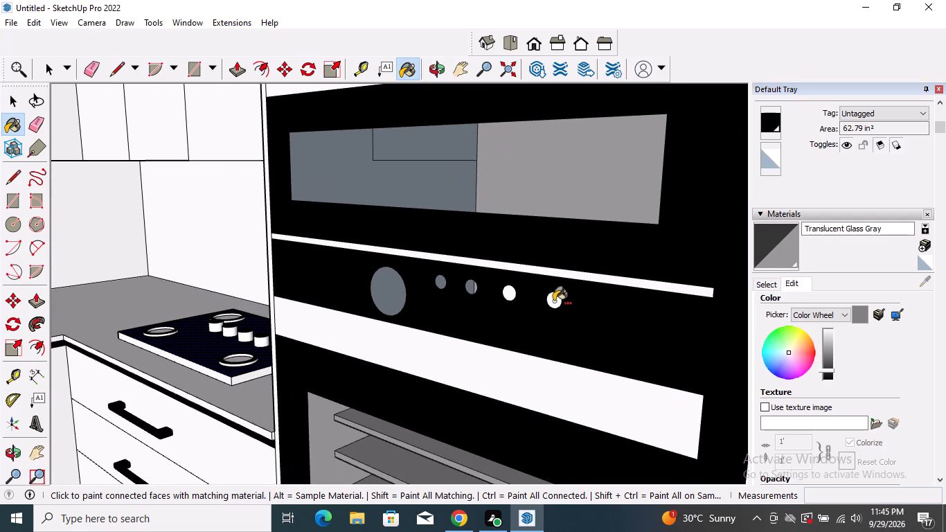
left_click(510, 298)
scroll(554, 246, "down", 9)
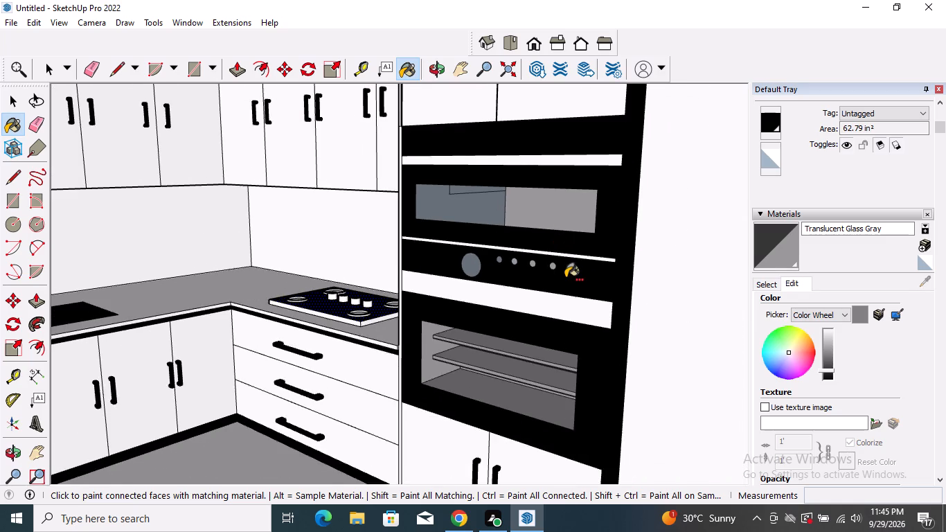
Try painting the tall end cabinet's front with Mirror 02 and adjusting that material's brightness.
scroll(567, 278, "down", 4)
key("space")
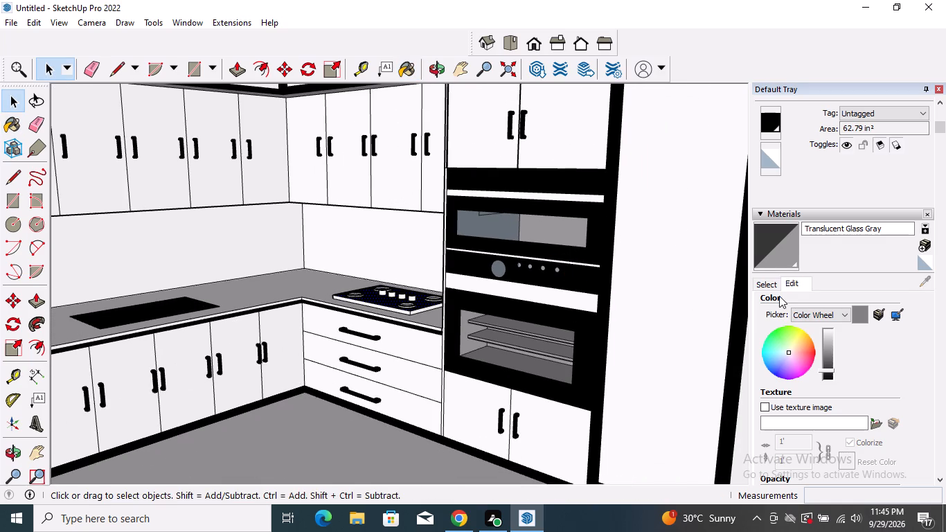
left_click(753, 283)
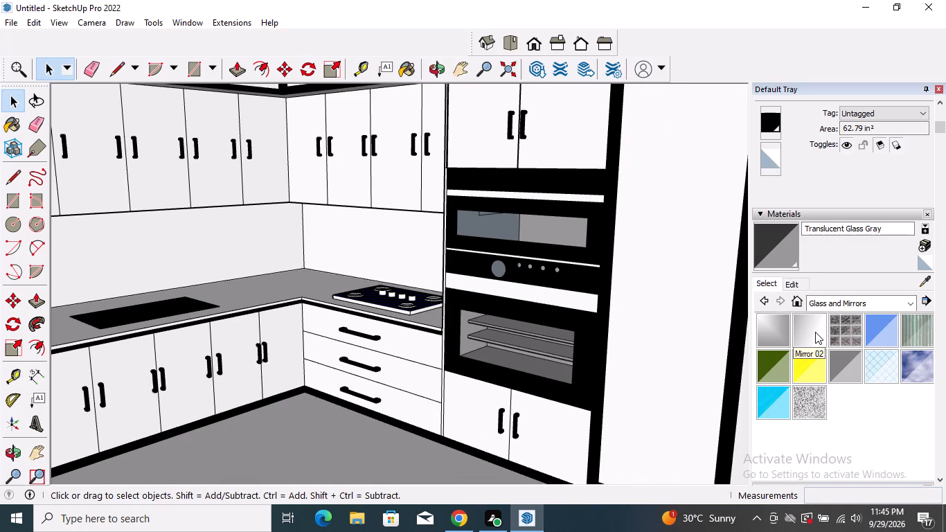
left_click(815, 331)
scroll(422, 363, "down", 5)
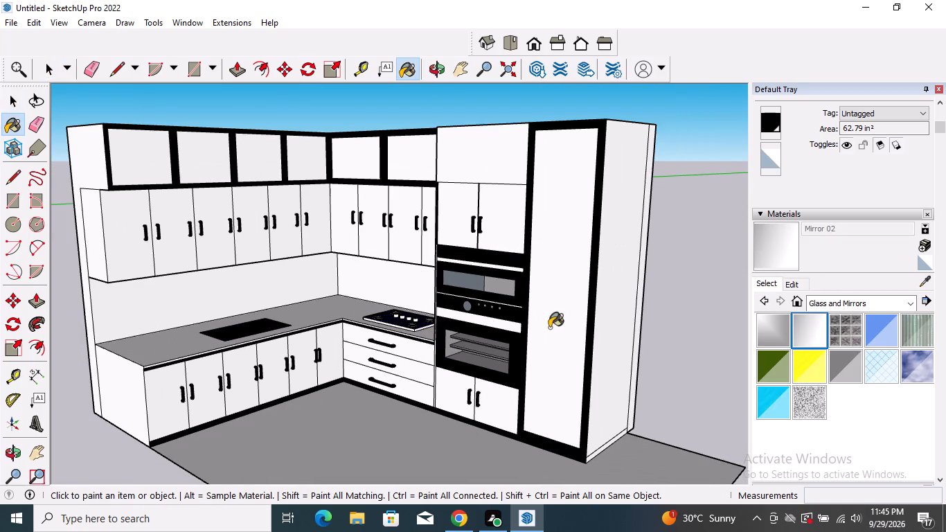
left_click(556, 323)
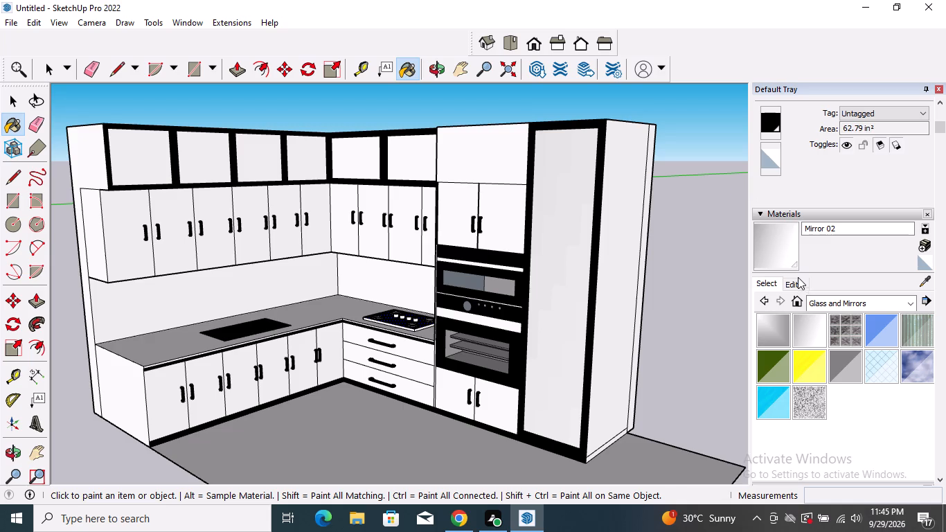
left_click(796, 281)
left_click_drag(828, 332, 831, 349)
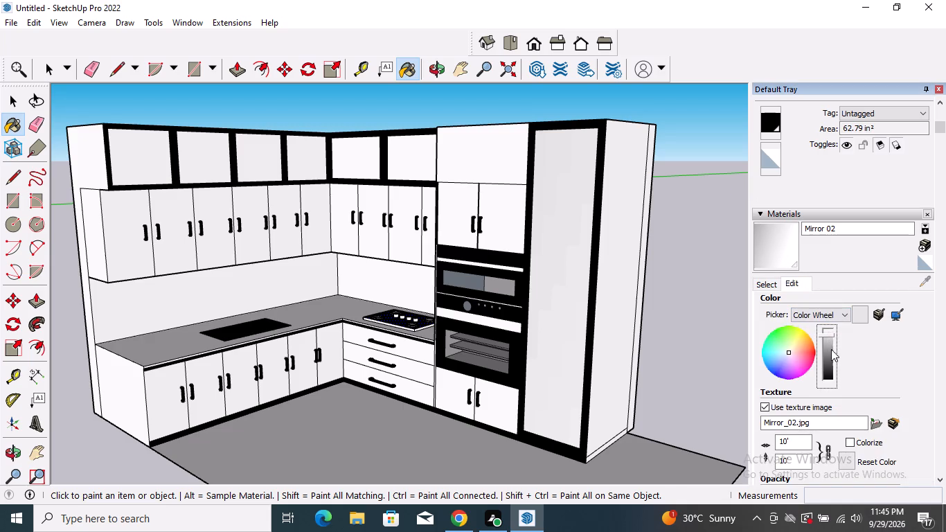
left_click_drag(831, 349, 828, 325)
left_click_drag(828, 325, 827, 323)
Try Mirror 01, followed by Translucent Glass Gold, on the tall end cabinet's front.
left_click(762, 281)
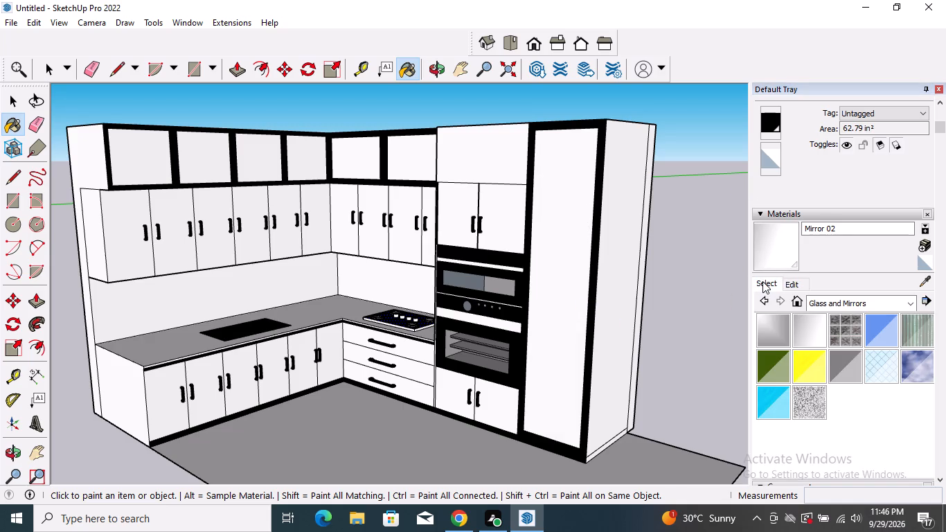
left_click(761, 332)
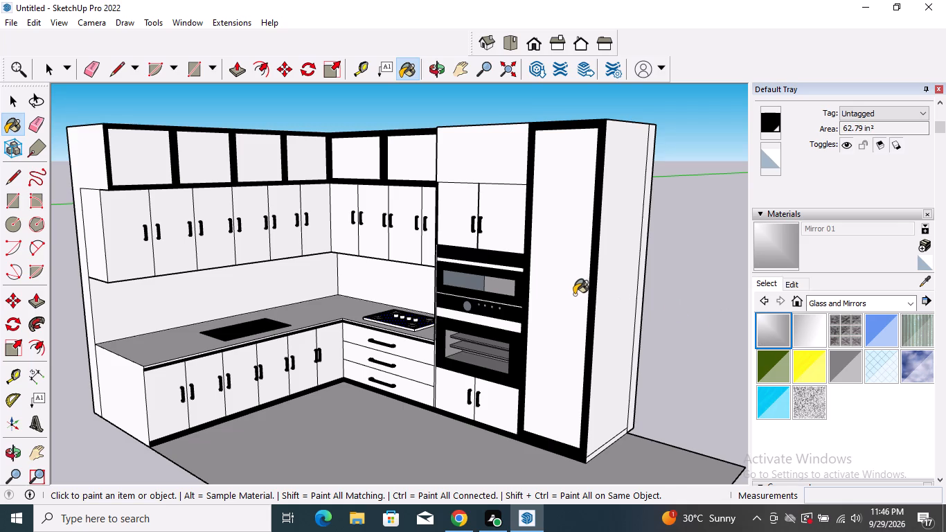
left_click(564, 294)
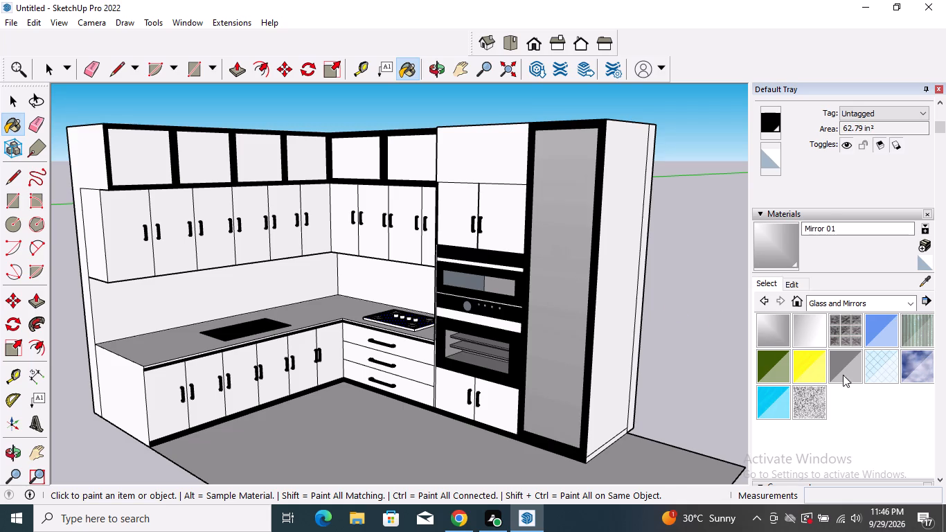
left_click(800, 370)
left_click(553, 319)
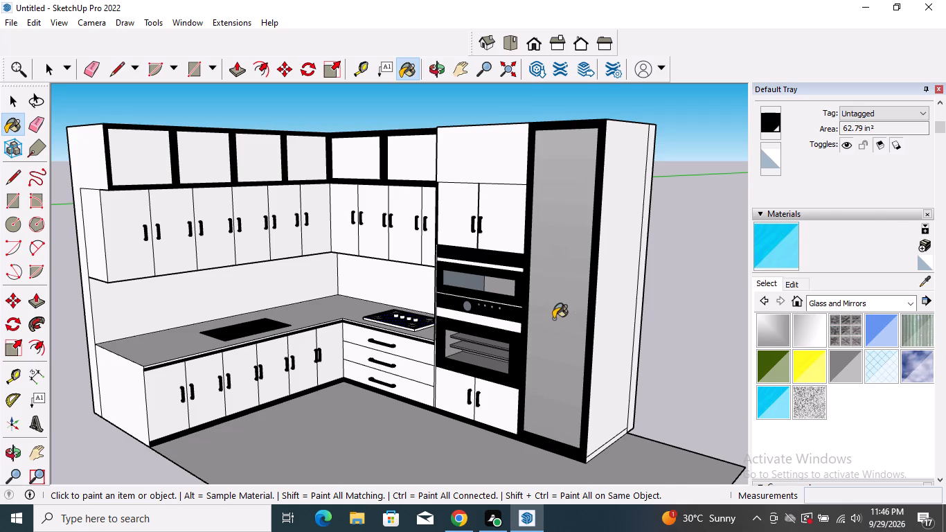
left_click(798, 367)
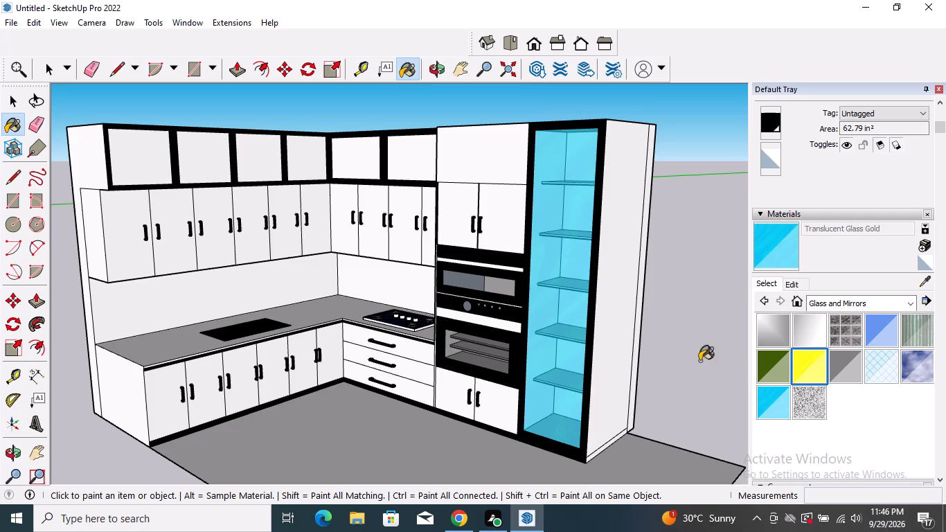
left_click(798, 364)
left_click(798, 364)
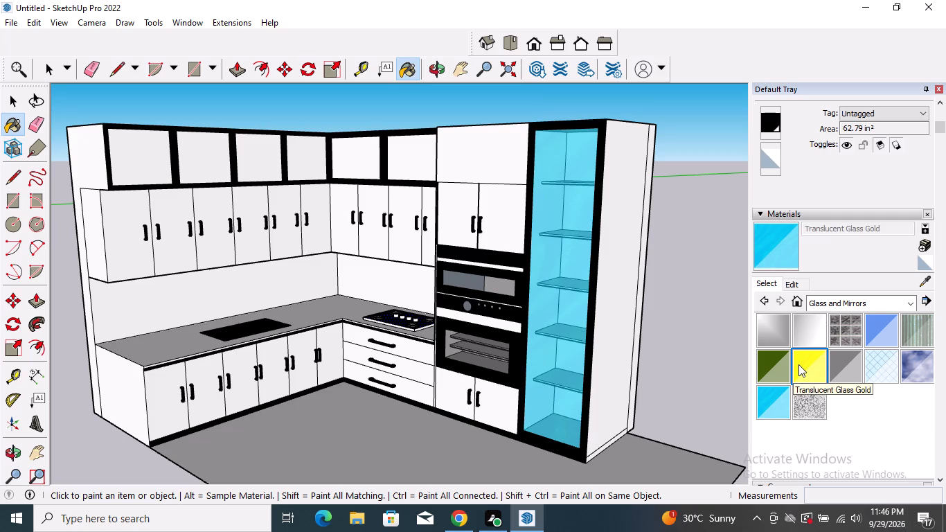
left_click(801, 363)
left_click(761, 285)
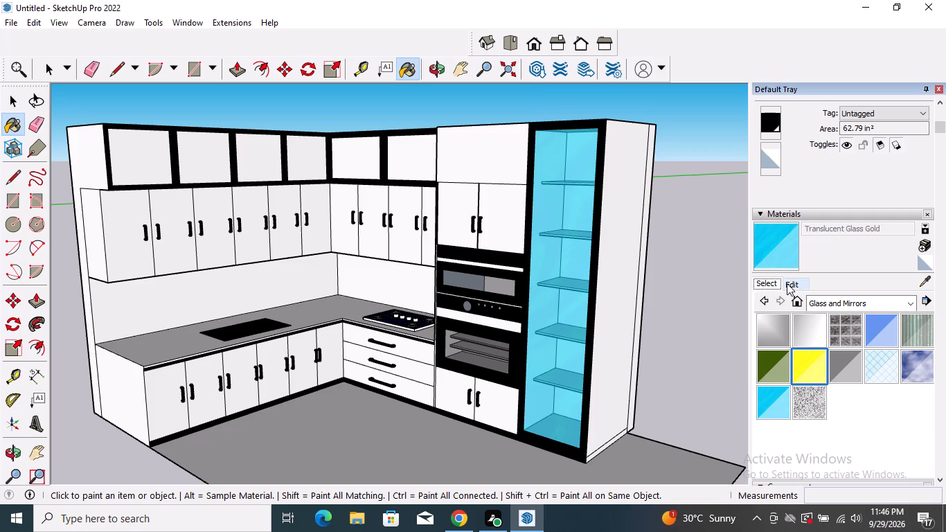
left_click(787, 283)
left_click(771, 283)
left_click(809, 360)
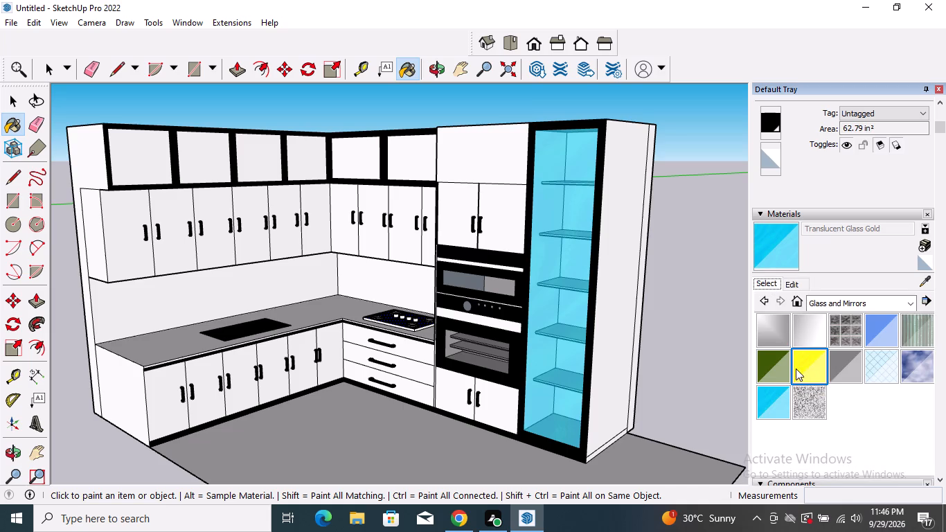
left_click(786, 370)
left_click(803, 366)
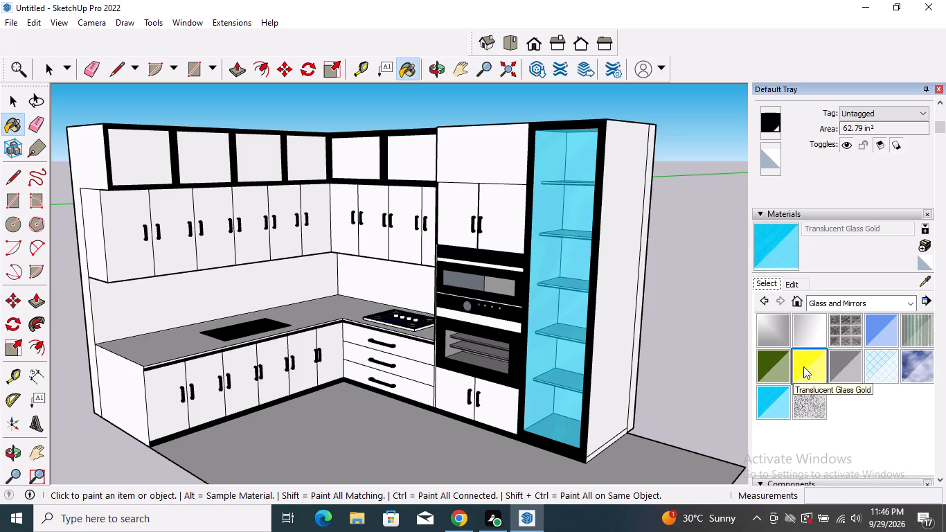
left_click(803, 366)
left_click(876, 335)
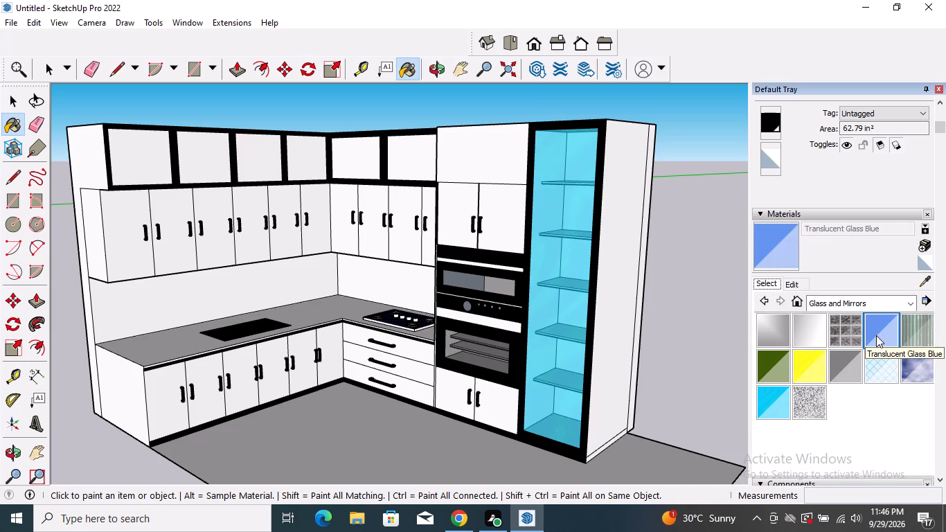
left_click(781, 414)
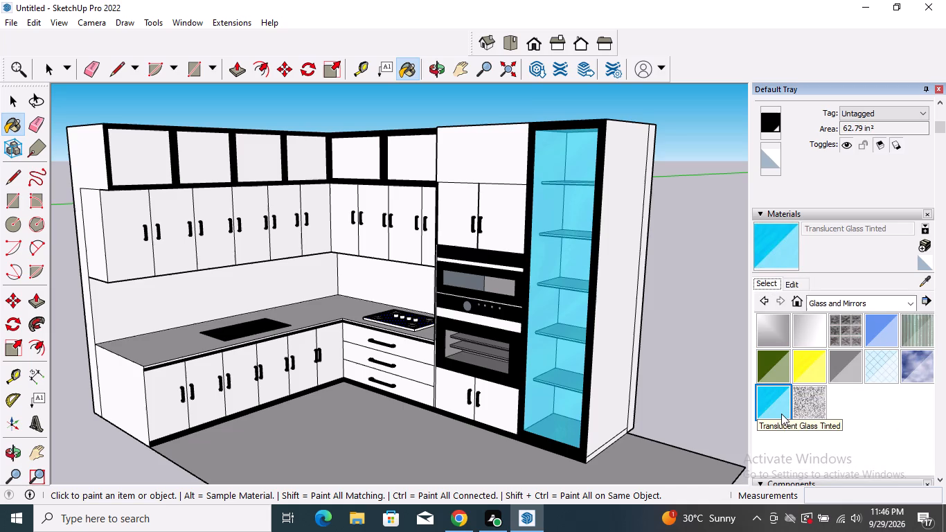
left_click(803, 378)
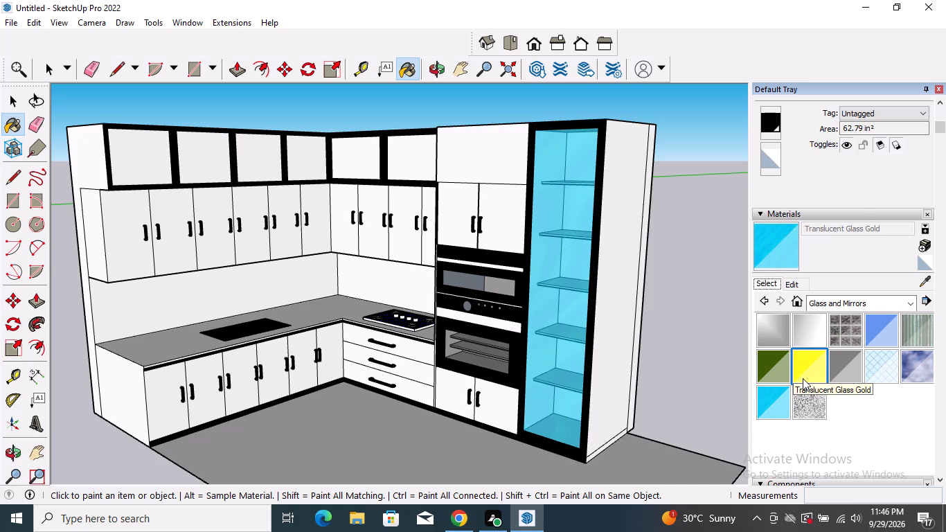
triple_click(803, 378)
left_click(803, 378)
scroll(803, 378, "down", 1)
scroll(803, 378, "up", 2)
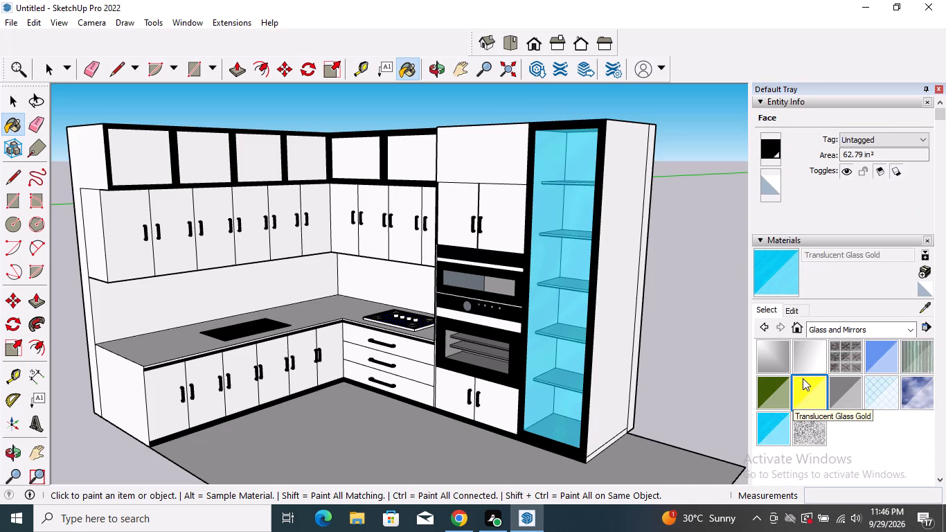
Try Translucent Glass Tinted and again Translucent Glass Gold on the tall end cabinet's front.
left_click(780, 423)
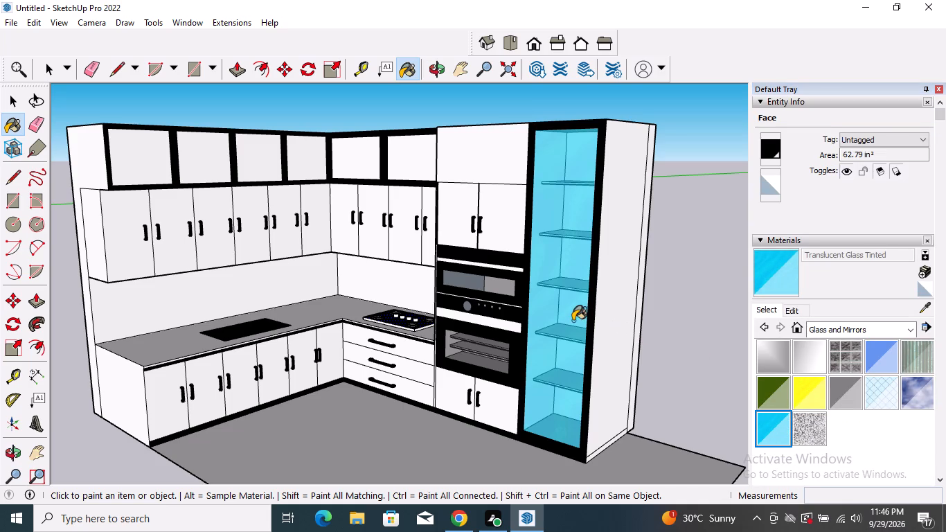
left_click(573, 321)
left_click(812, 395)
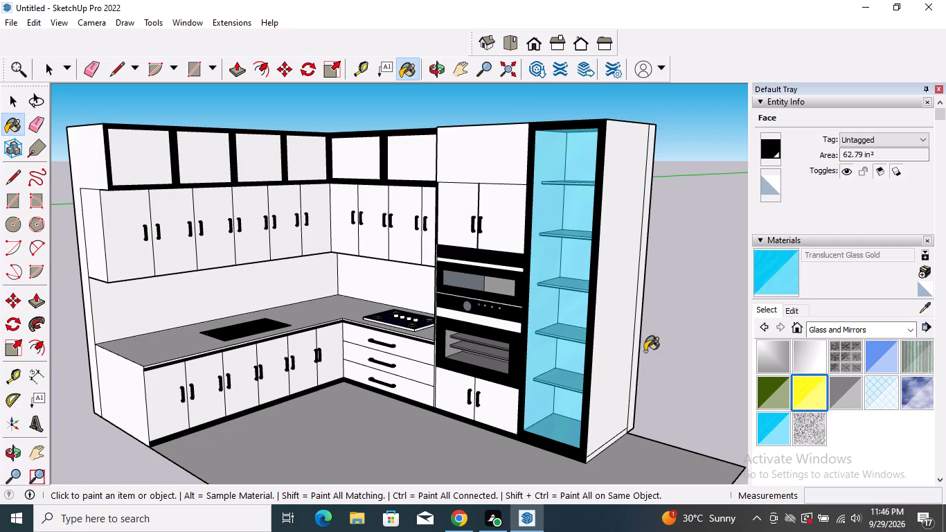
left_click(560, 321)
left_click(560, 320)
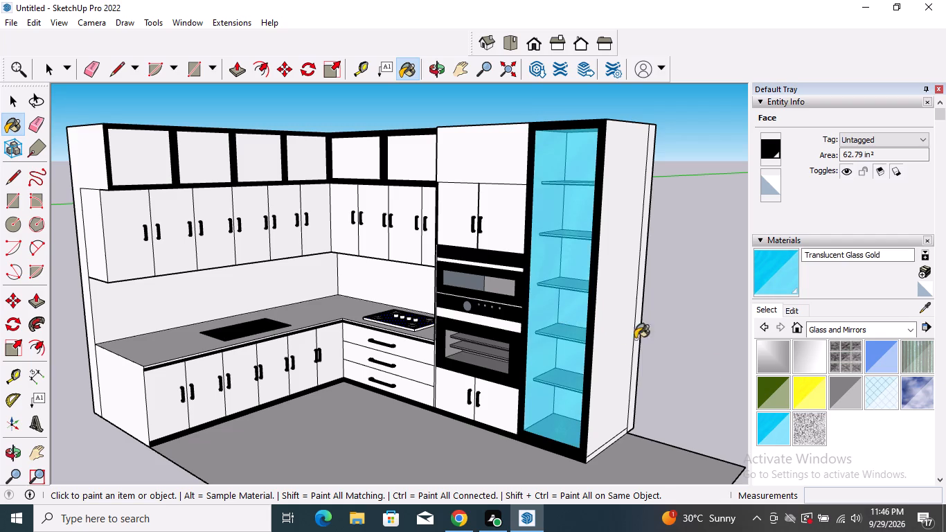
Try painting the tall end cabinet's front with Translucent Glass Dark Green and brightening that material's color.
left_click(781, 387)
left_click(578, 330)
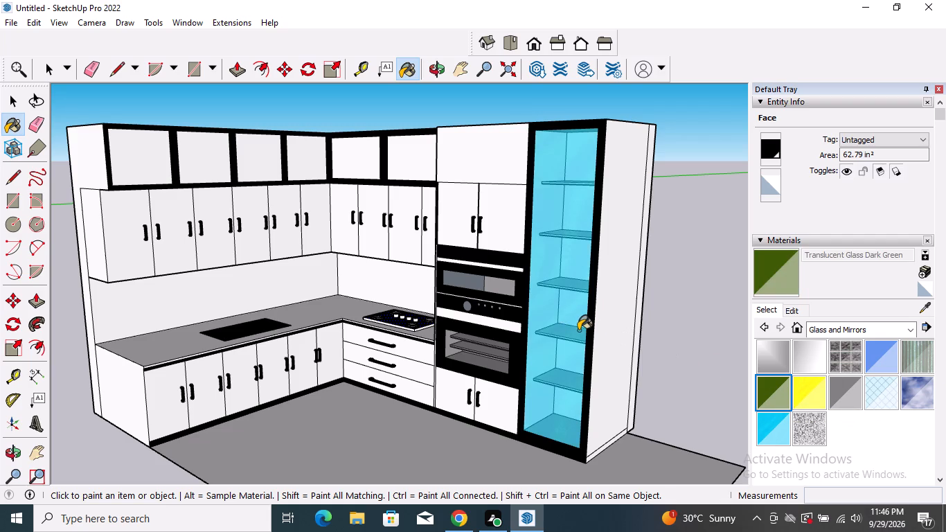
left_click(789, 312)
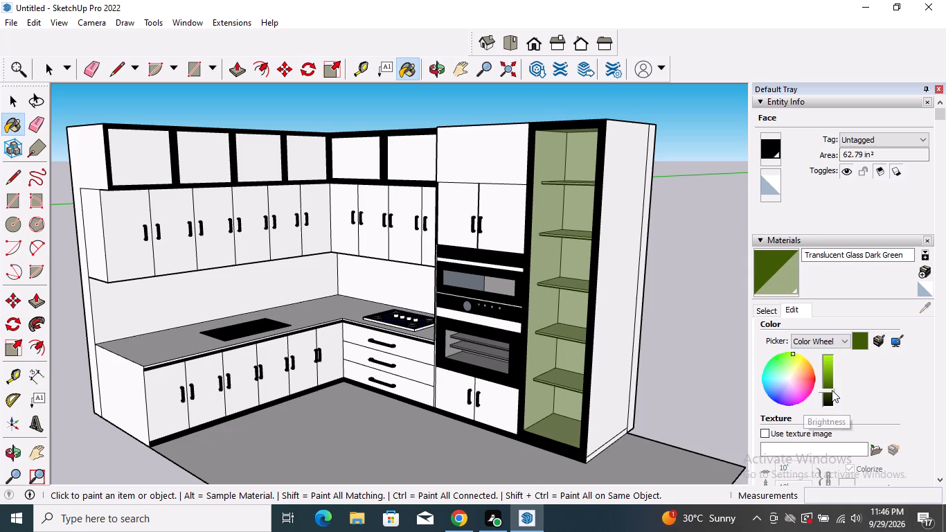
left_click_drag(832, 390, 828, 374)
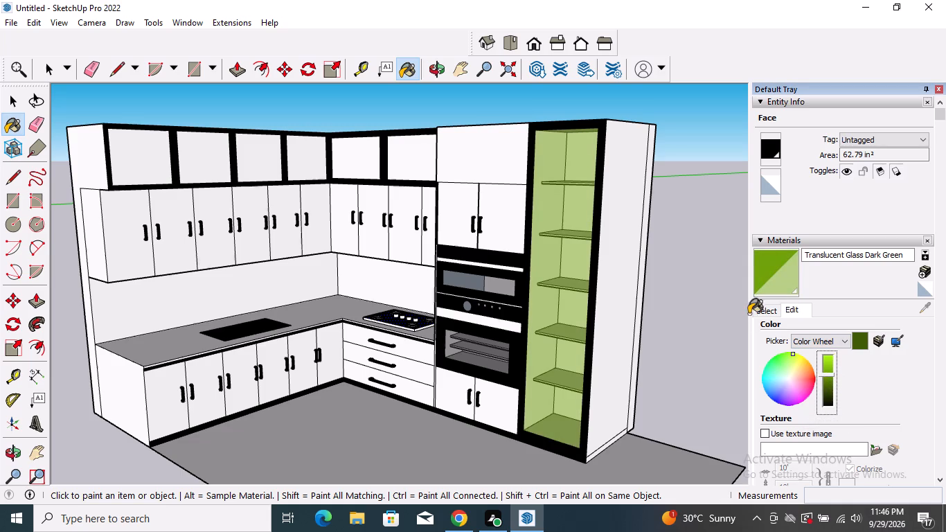
Paint the tall end cabinet's front with Translucent Glass Tinted.
left_click(761, 314)
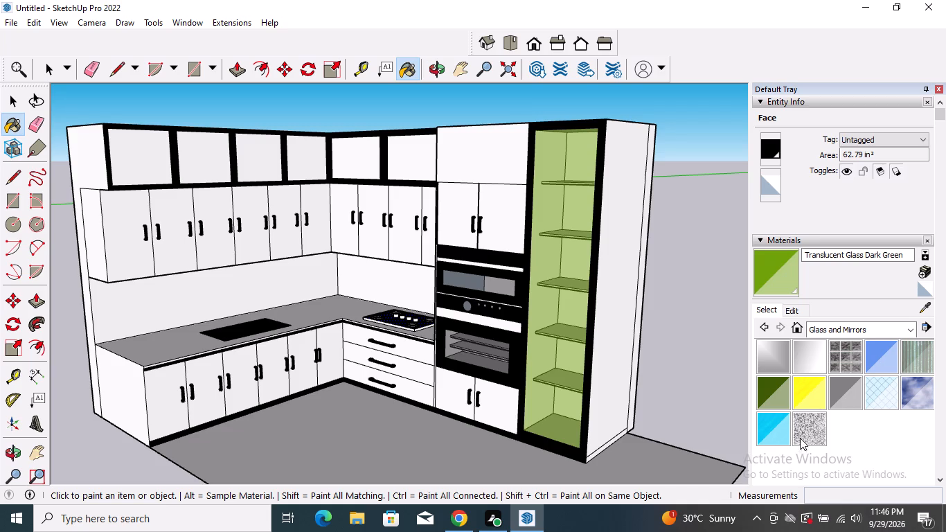
left_click(800, 395)
left_click(800, 395)
double_click(800, 395)
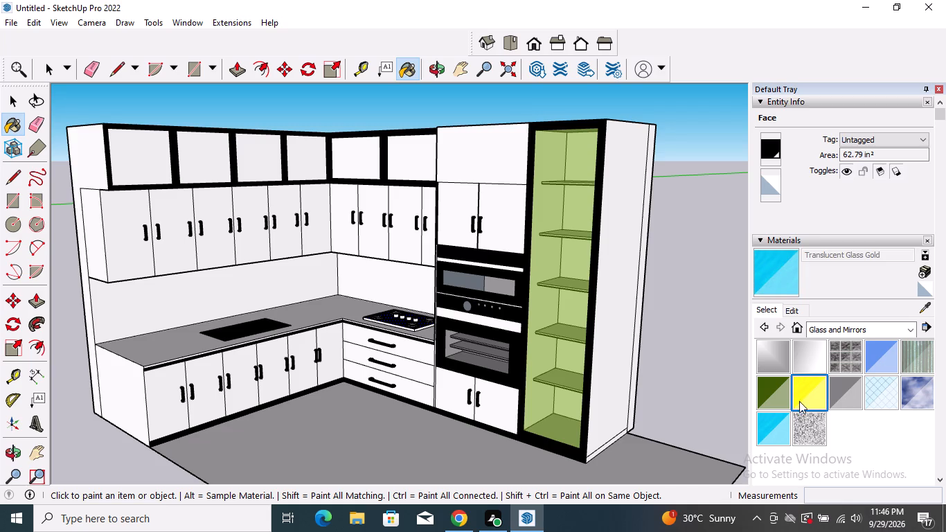
left_click(784, 425)
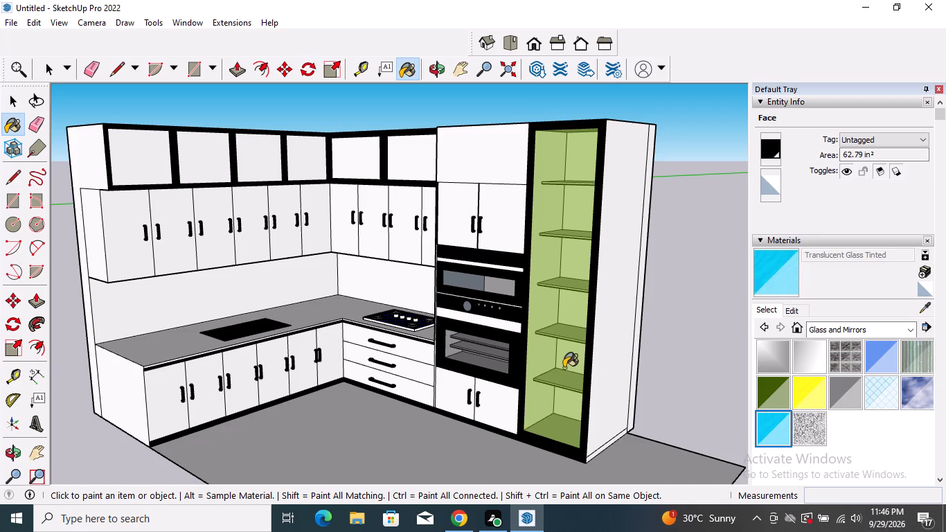
left_click(564, 367)
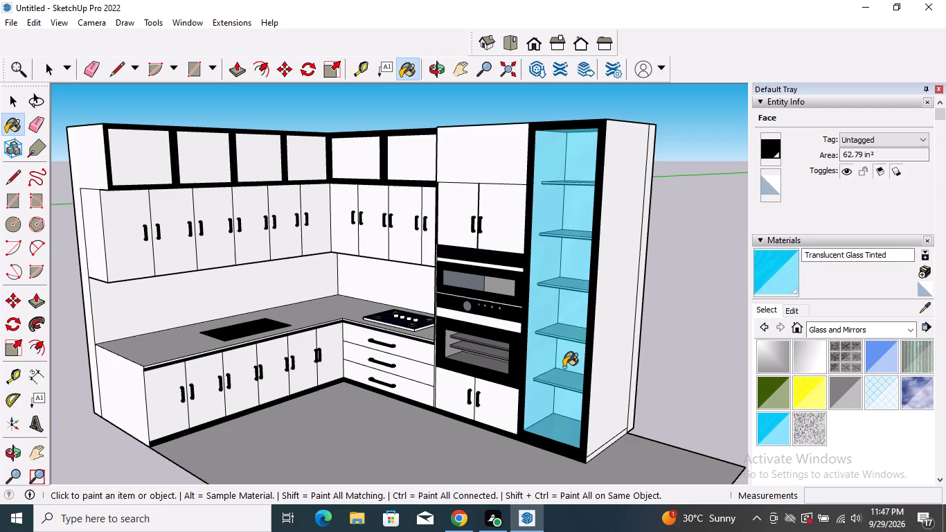
Darken the Translucent Glass Tinted material's color to a mid-dark teal blue.
left_click(786, 308)
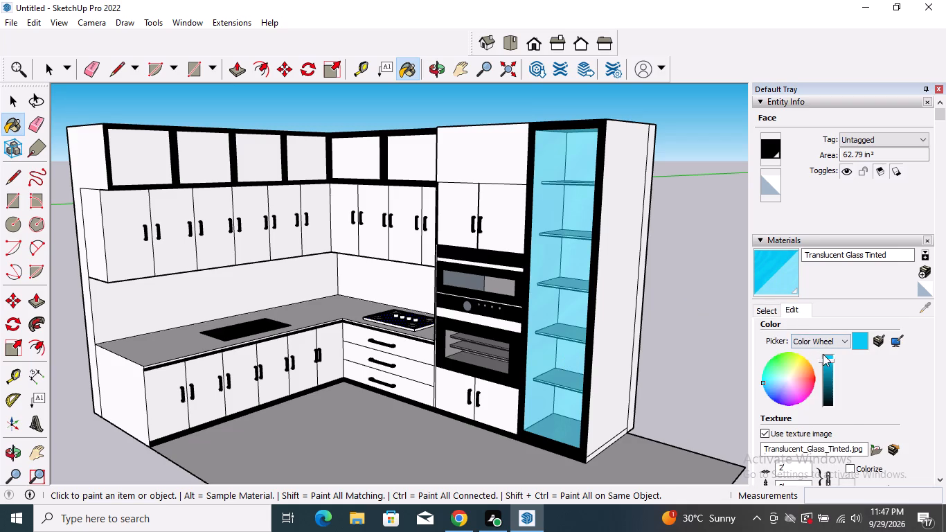
left_click_drag(825, 359, 835, 375)
Paint the two black-framed top cabinet panels between the corner and the oven tower with Translucent Glass Tinted.
scroll(531, 344, "down", 4)
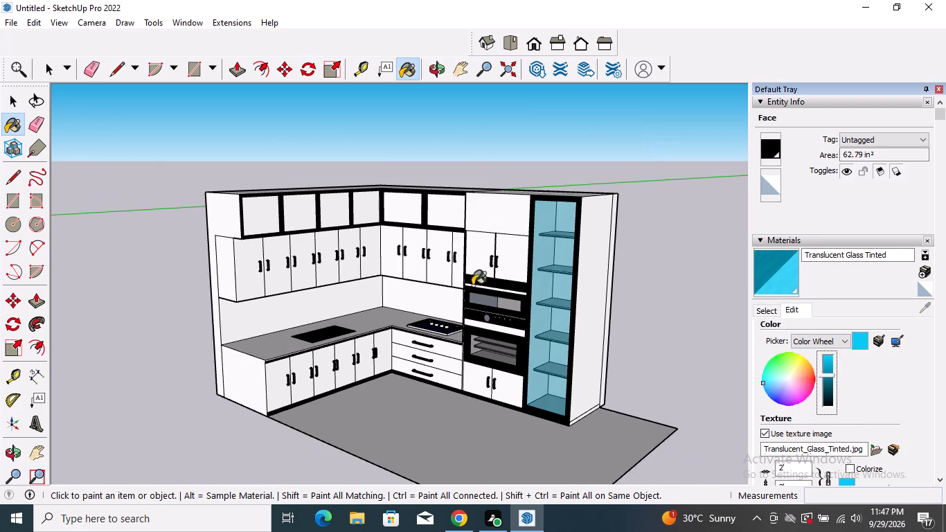
scroll(404, 209, "up", 4)
left_click(461, 204)
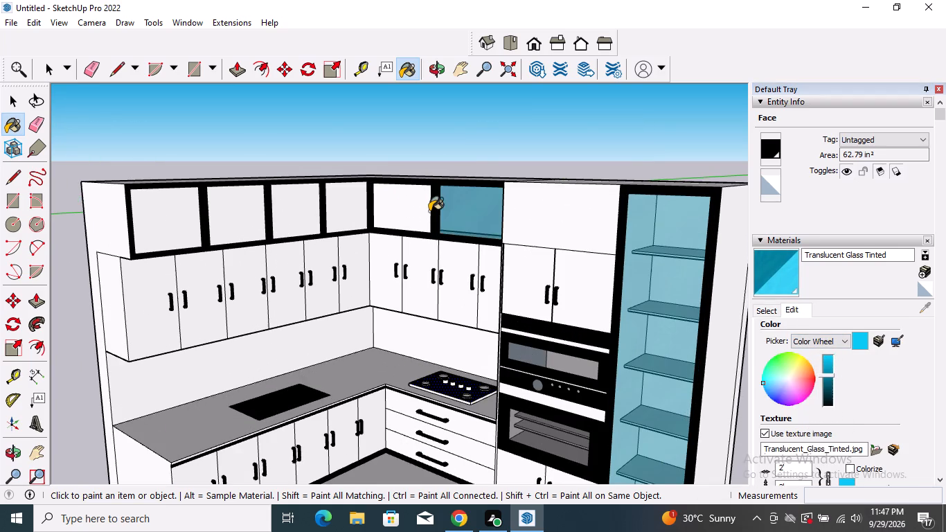
left_click(404, 213)
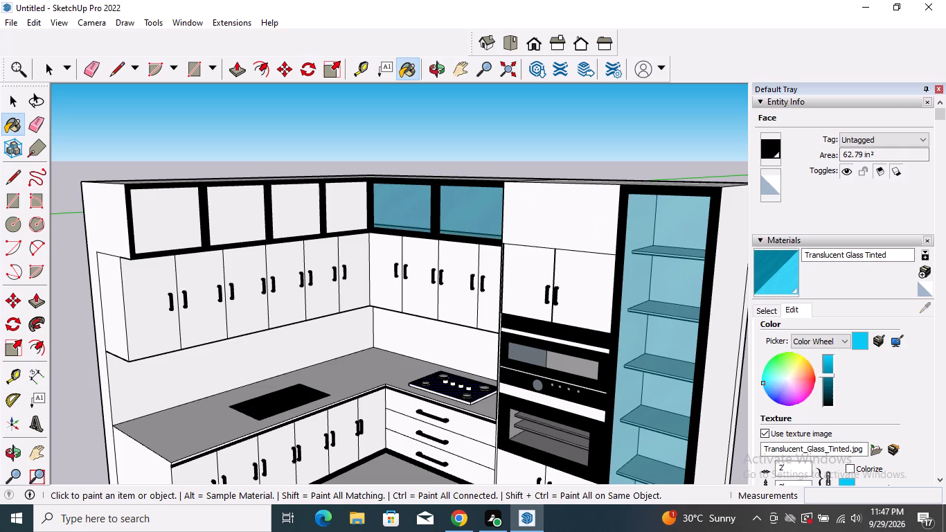
Brighten the Translucent Glass Tinted material's color to a lighter cyan blue.
left_click_drag(821, 374, 821, 373)
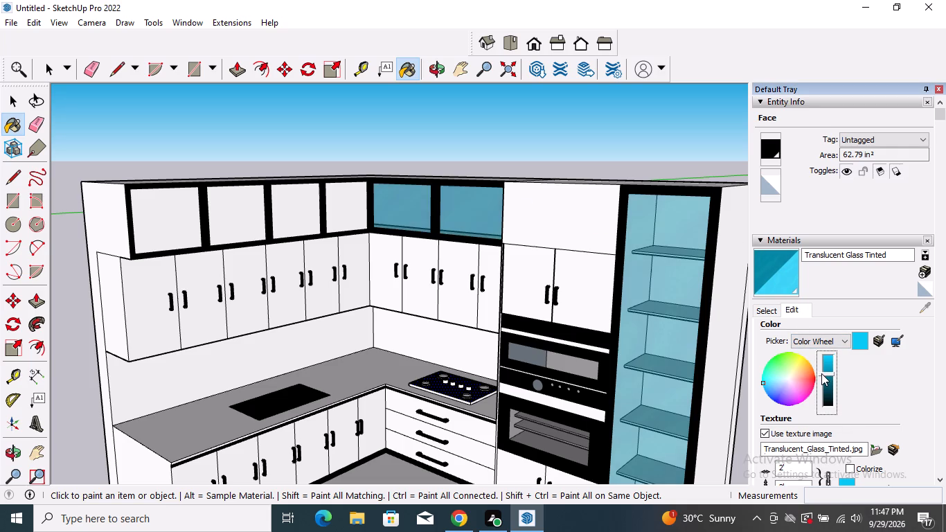
left_click_drag(821, 373, 810, 363)
Paint the four black-framed top cabinet panels on the sink side with Translucent Glass Tinted.
scroll(237, 193, "up", 3)
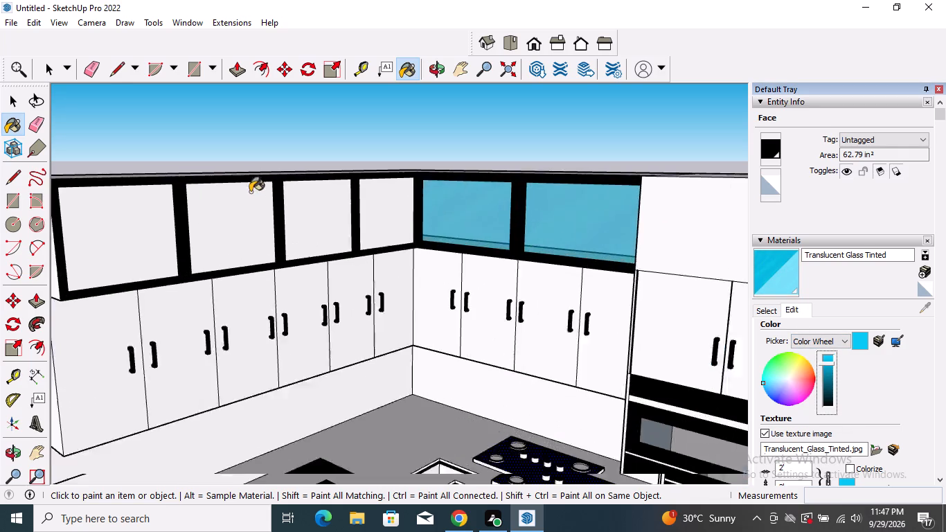
scroll(250, 192, "up", 5)
left_click_drag(360, 209, 366, 210)
left_click(417, 213)
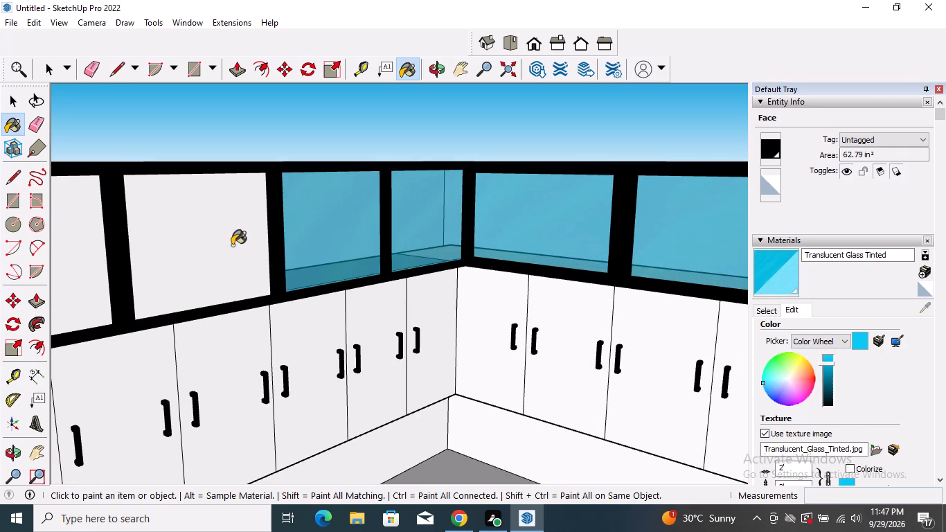
left_click(232, 244)
scroll(252, 233, "down", 4)
left_click_drag(103, 261, 118, 258)
scroll(398, 209, "down", 5)
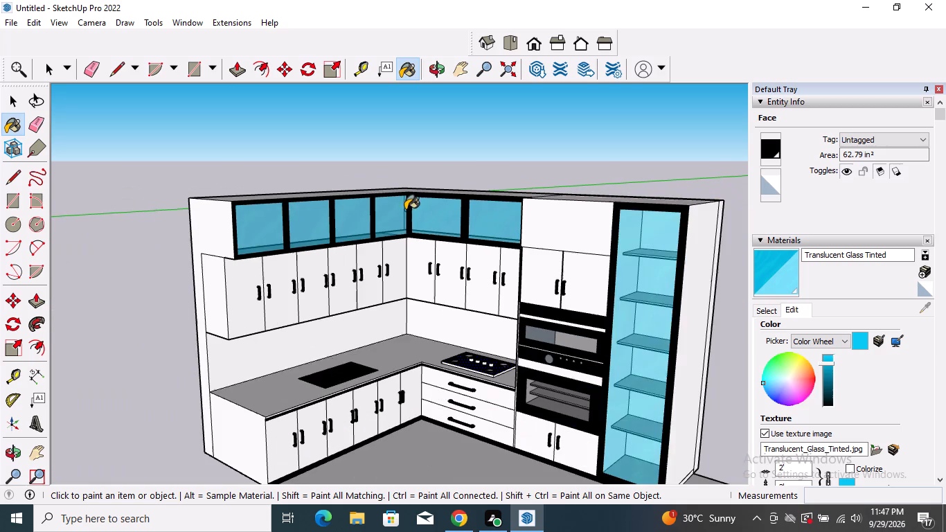
scroll(405, 210, "down", 1)
key("space")
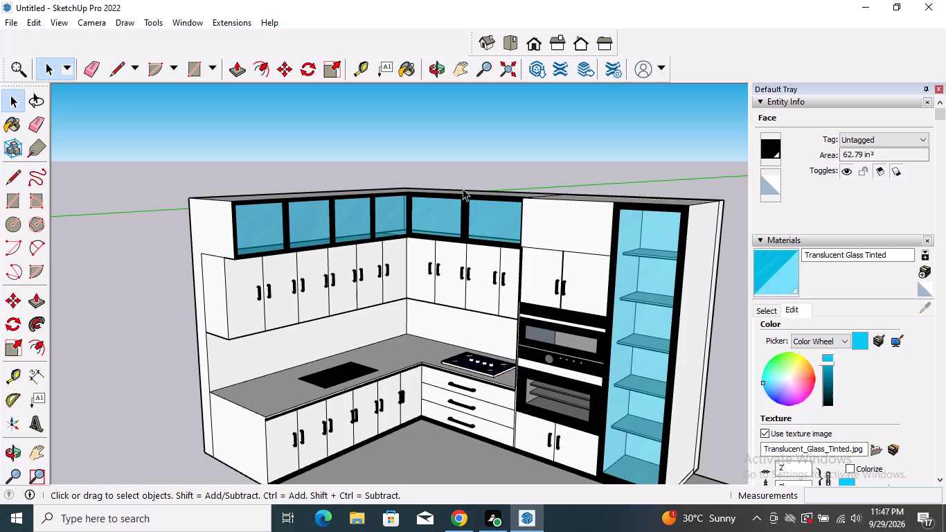
Look through the Tile material collection for a backsplash finish.
left_click(772, 310)
left_click(831, 254)
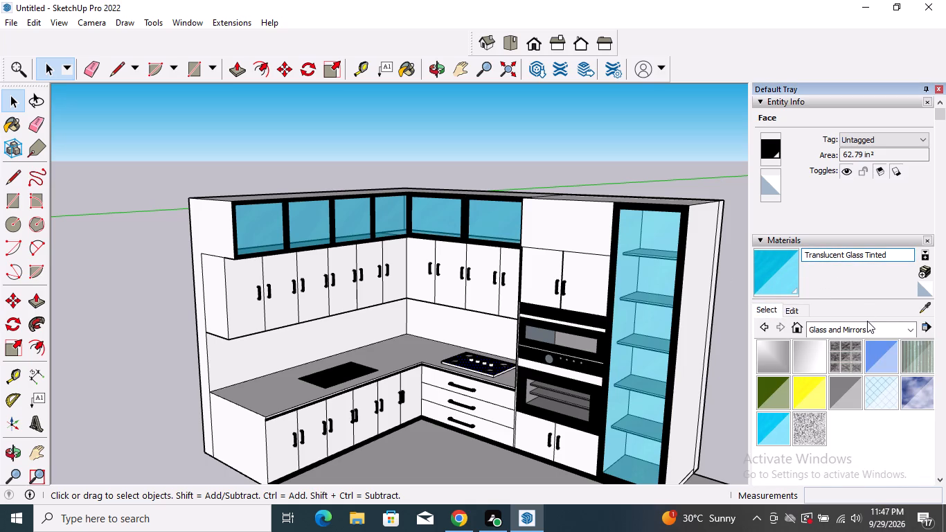
left_click(867, 330)
left_click(841, 481)
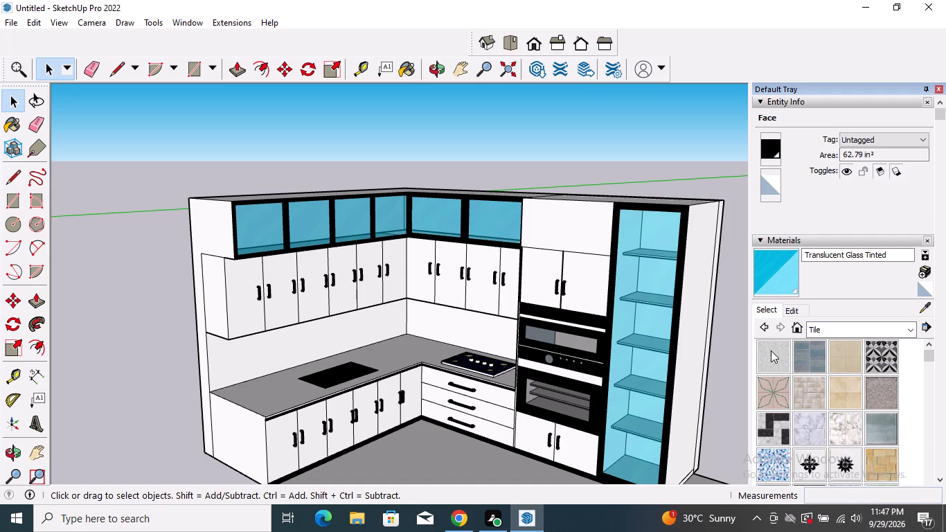
scroll(770, 351, "down", 3)
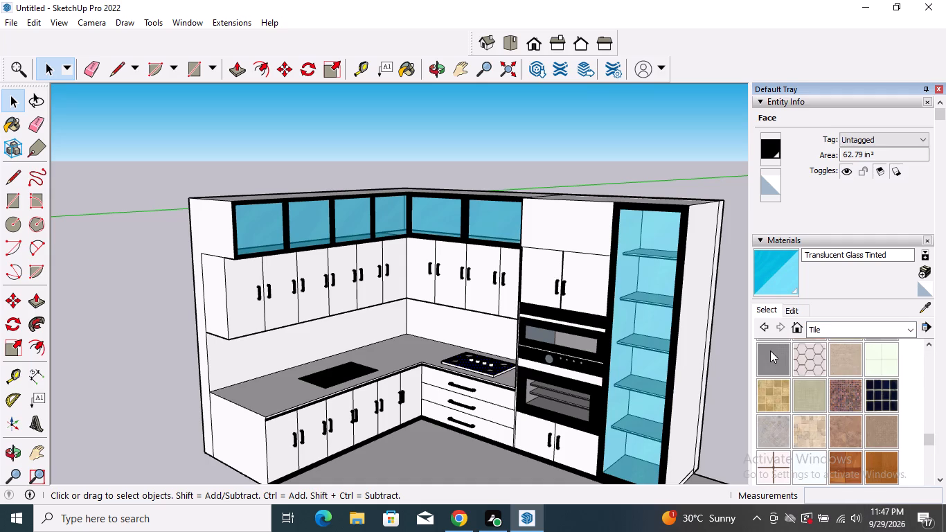
scroll(785, 403, "down", 1)
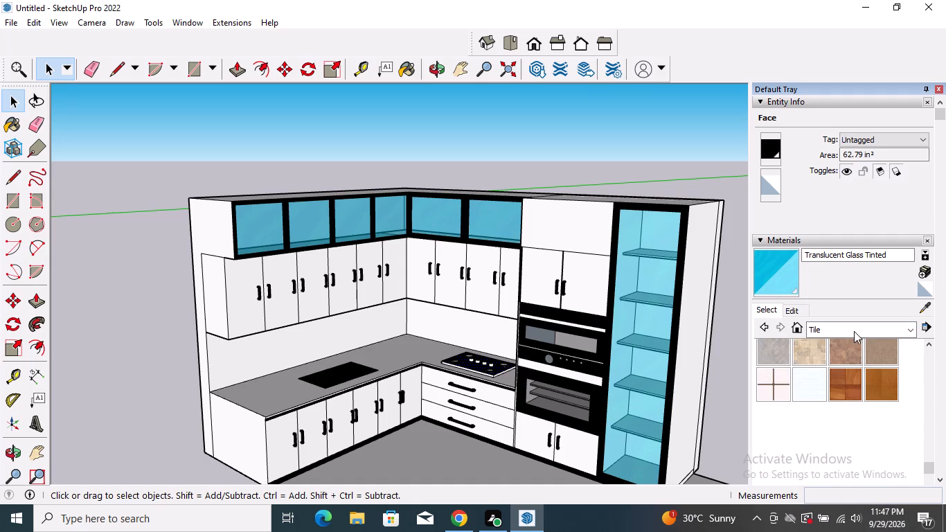
Paint both backsplash walls between the countertop and wall cabinets with Carrera Marble from the Stone collection.
left_click(854, 331)
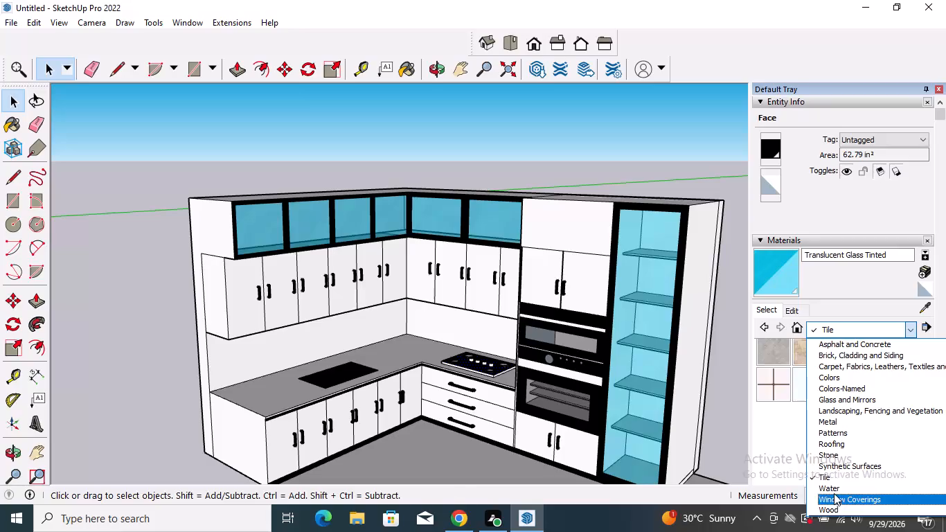
left_click(829, 452)
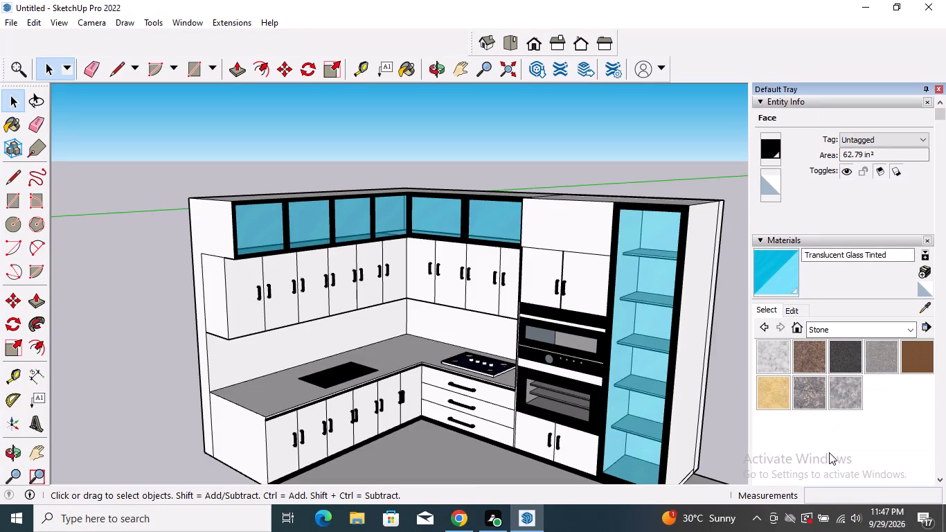
left_click(772, 362)
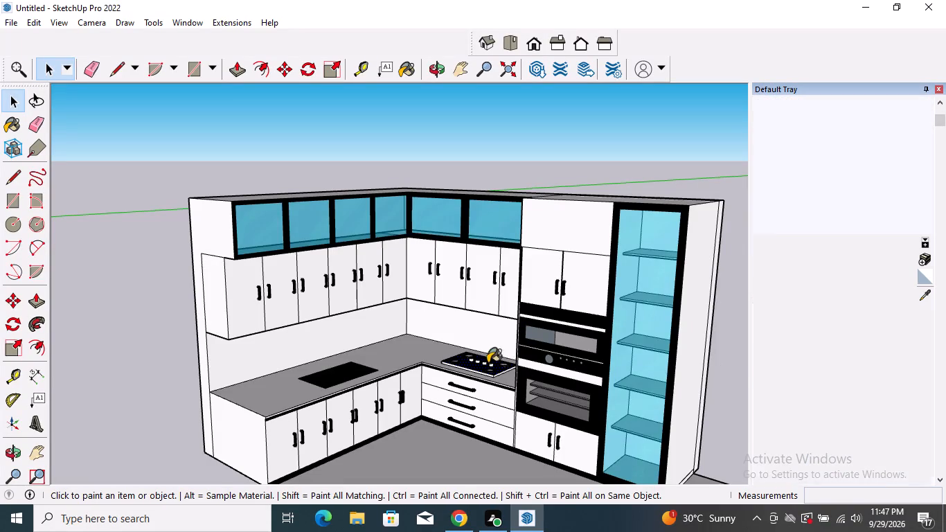
scroll(386, 342, "up", 7)
left_click(503, 305)
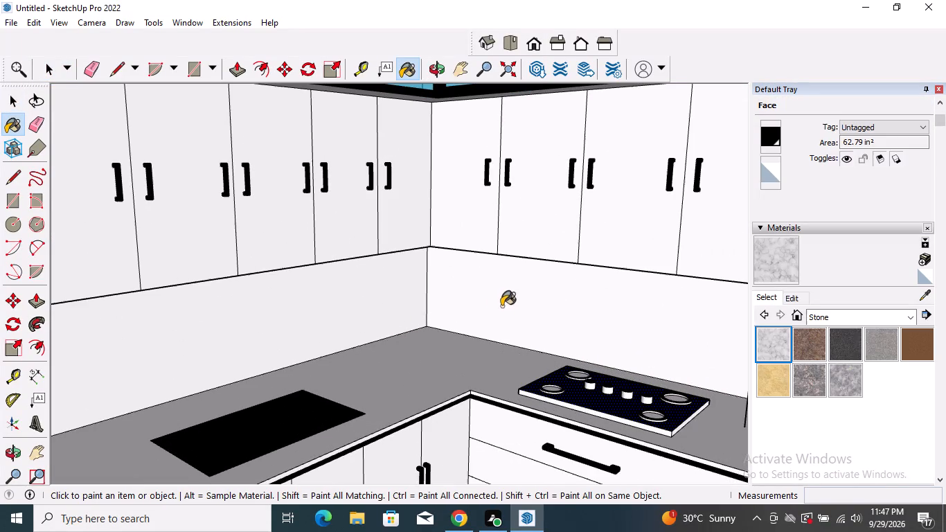
left_click(362, 312)
scroll(508, 305, "down", 4)
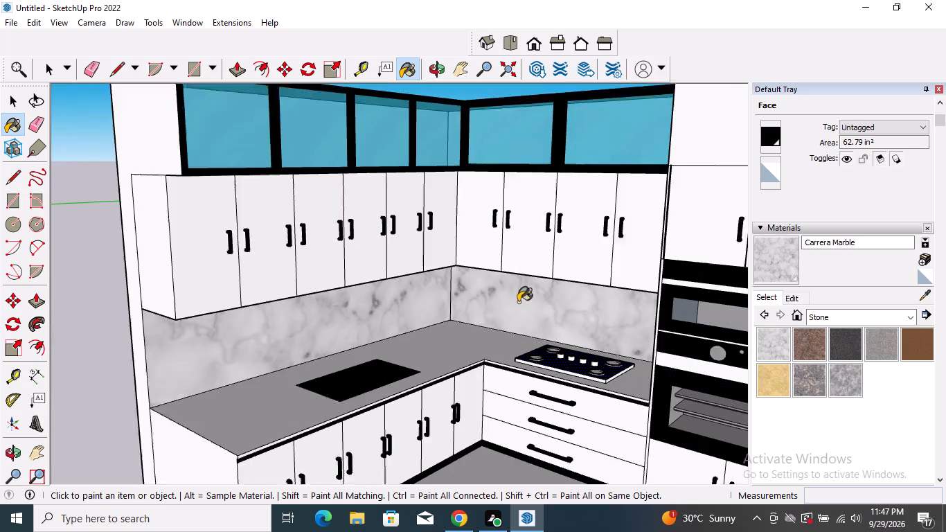
scroll(518, 302, "down", 1)
Brighten the Carrera Marble material's color to a lighter white-gray.
left_click(798, 296)
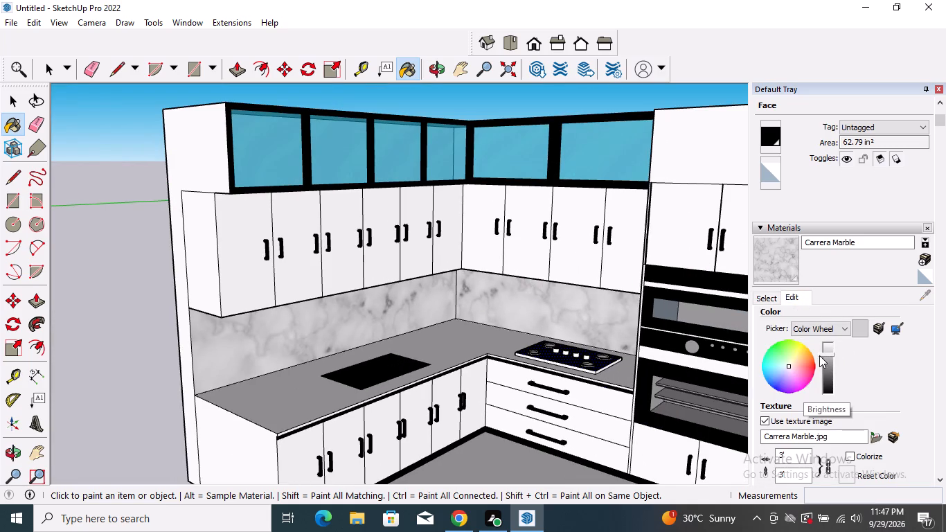
left_click_drag(819, 354, 821, 336)
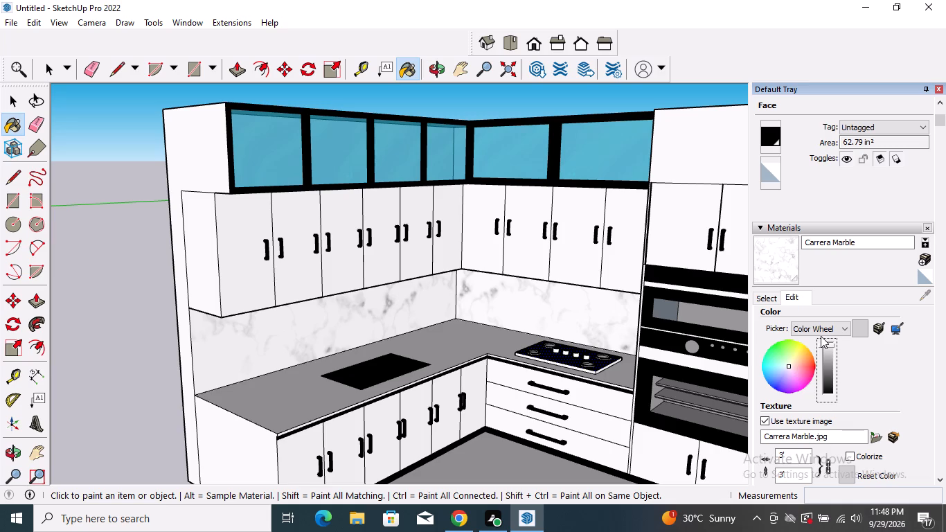
left_click_drag(821, 336, 823, 348)
Examine the marble backsplash up close and within the whole kitchen from several angles.
key("space")
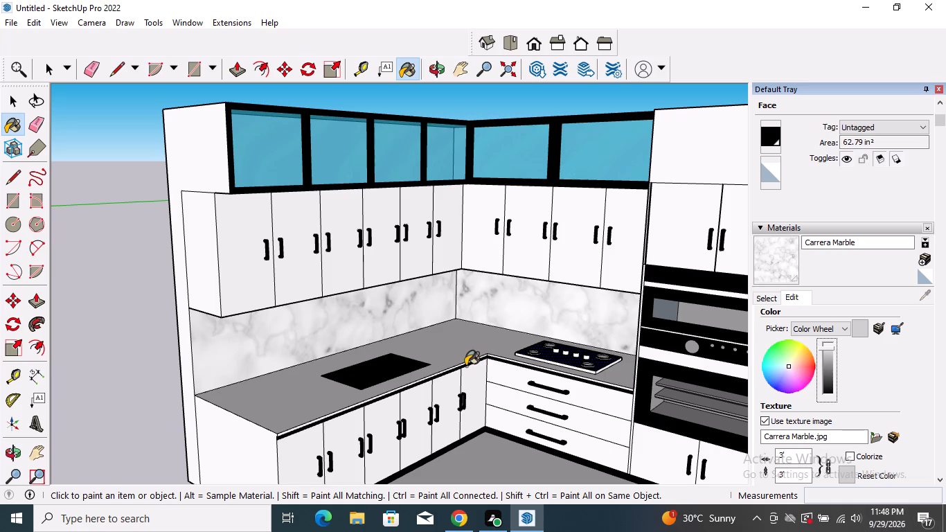
middle_click_drag(366, 425, 285, 463)
scroll(395, 290, "up", 4)
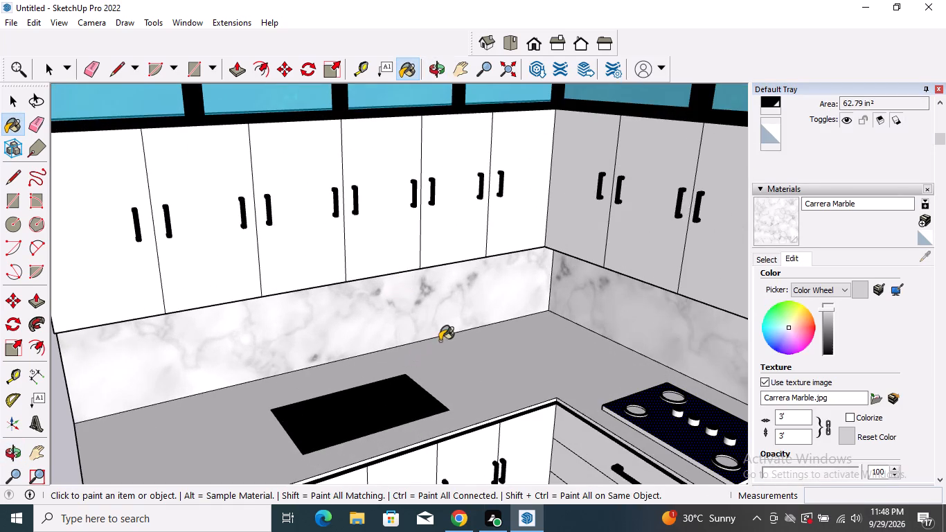
middle_click_drag(461, 348, 440, 301)
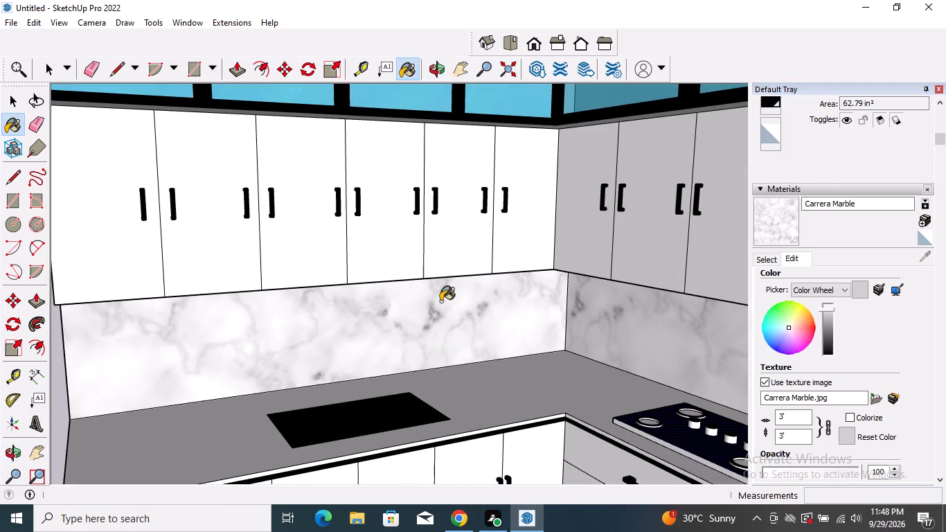
key("space")
scroll(517, 273, "down", 8)
middle_click_drag(524, 321, 579, 349)
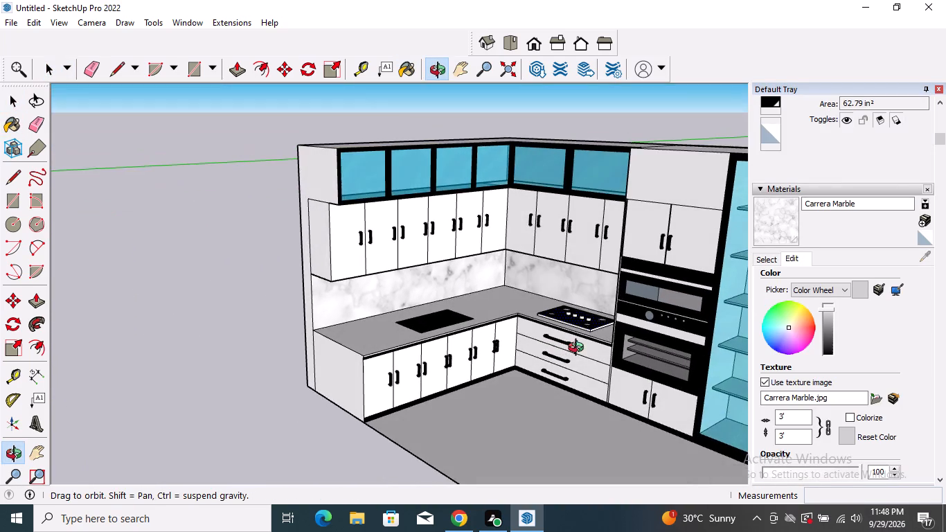
middle_click_drag(579, 349, 590, 357)
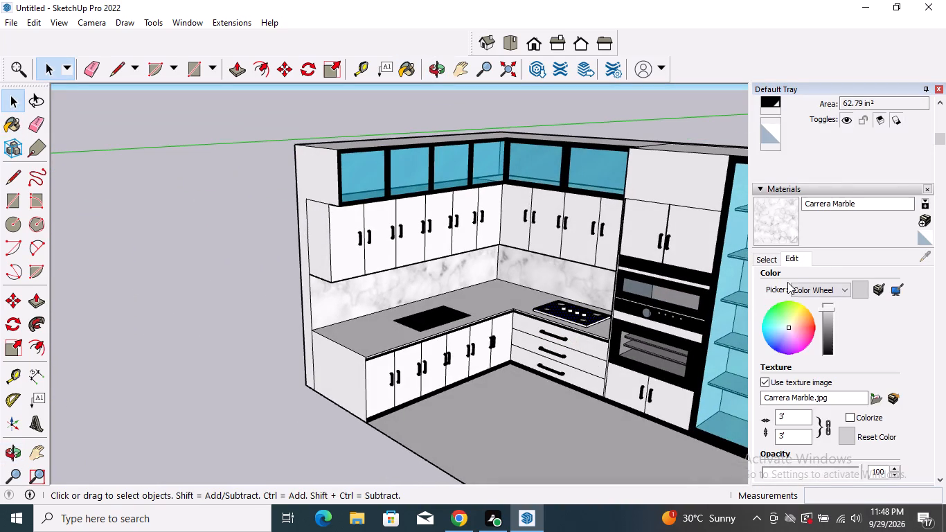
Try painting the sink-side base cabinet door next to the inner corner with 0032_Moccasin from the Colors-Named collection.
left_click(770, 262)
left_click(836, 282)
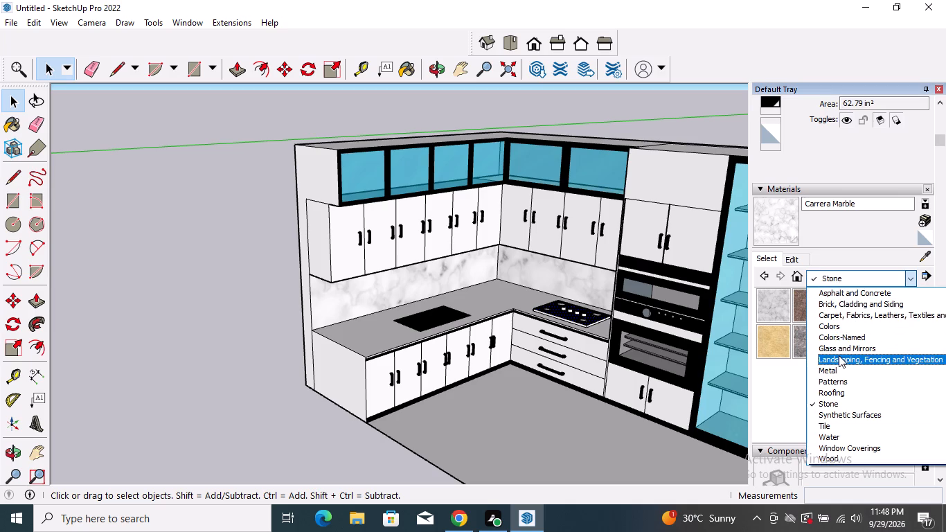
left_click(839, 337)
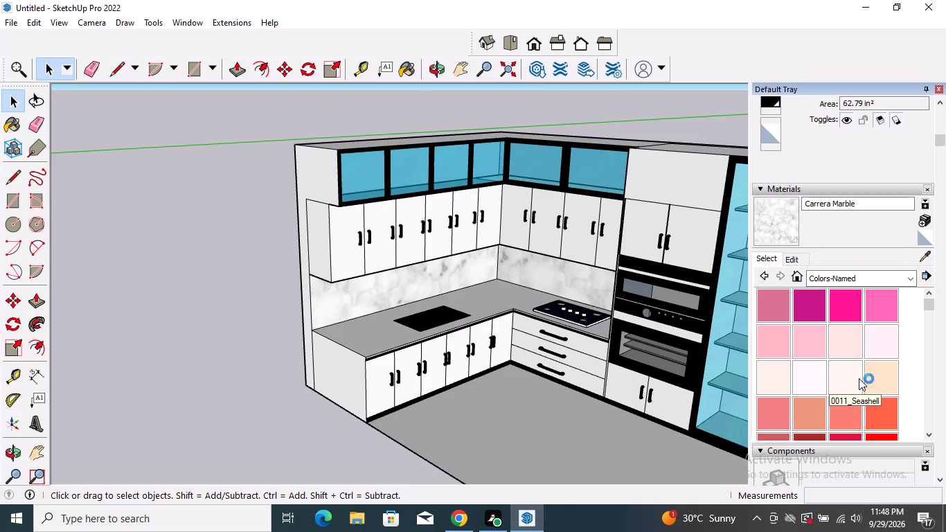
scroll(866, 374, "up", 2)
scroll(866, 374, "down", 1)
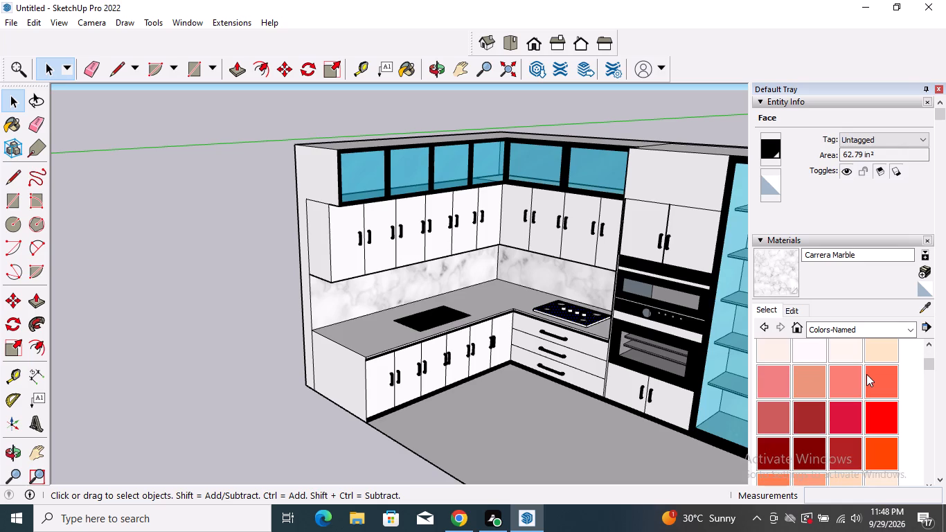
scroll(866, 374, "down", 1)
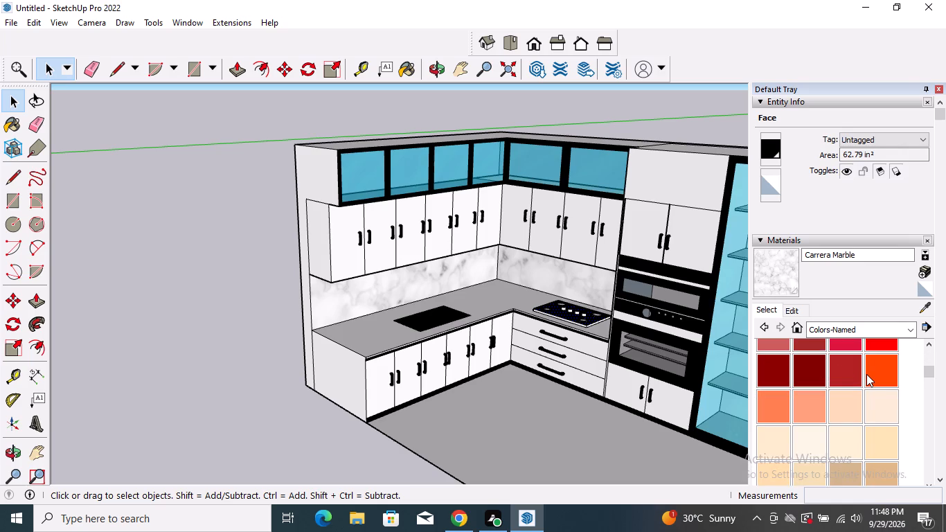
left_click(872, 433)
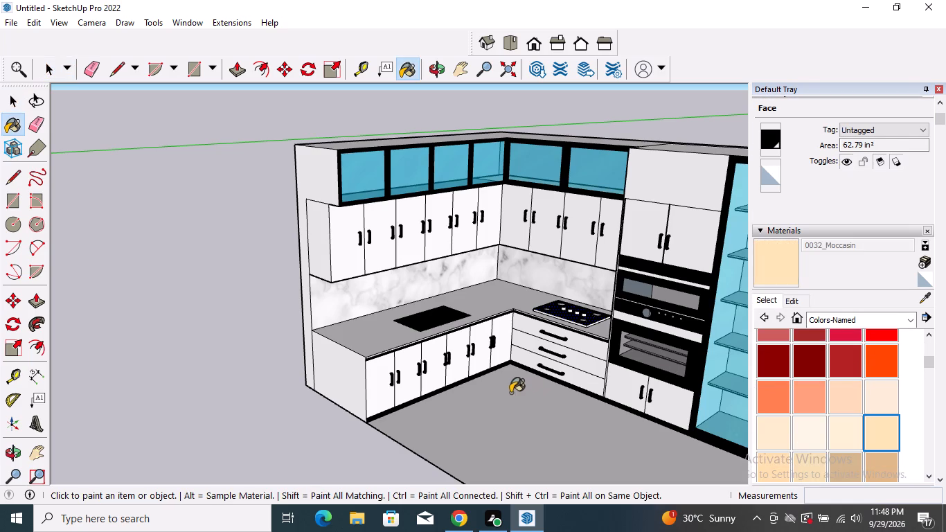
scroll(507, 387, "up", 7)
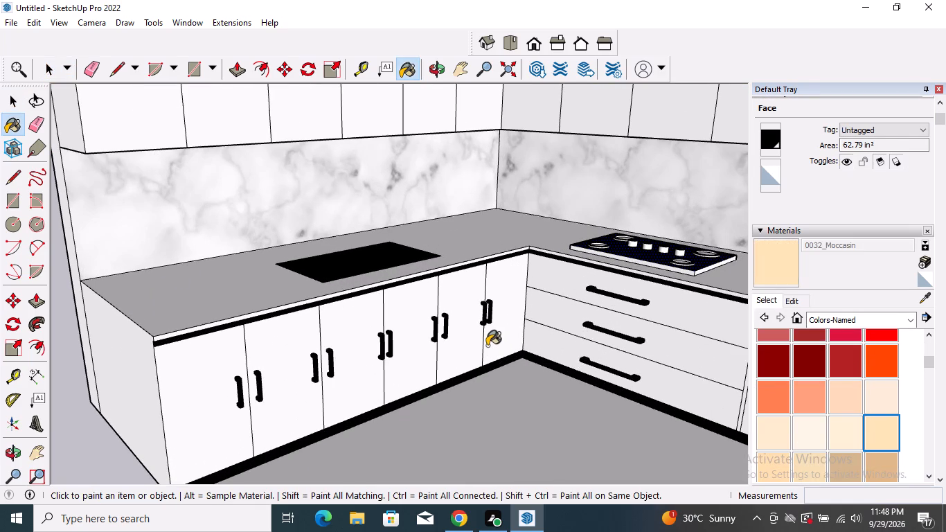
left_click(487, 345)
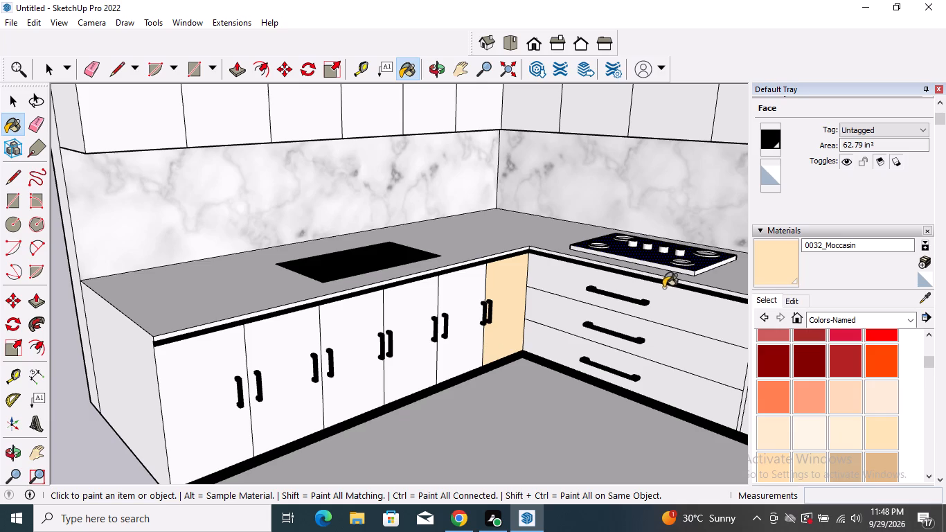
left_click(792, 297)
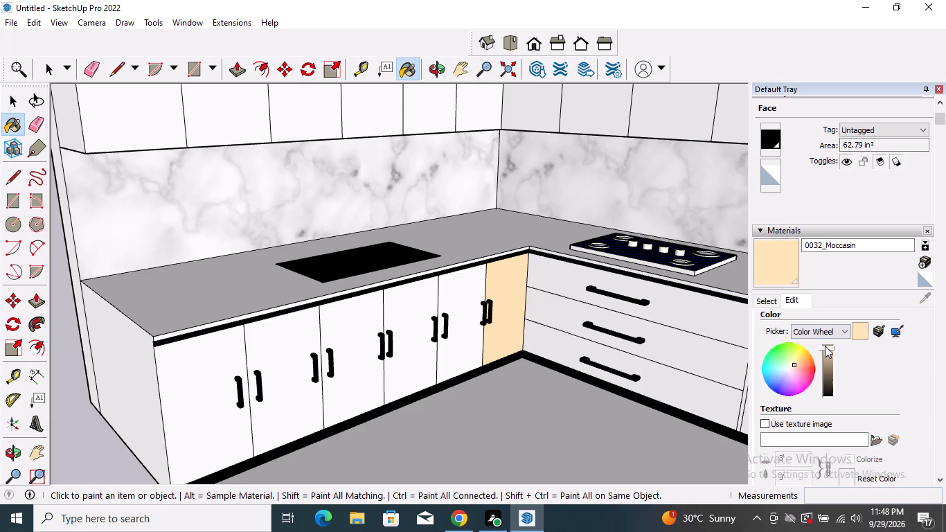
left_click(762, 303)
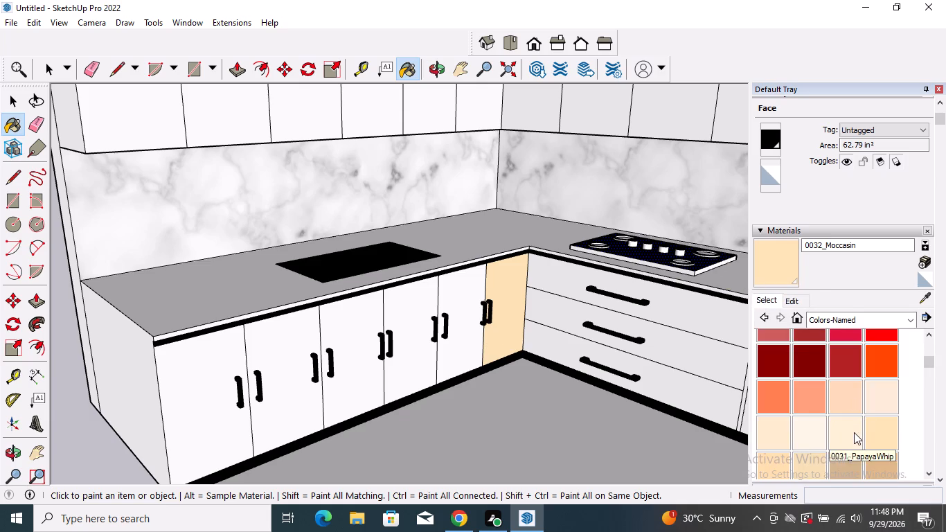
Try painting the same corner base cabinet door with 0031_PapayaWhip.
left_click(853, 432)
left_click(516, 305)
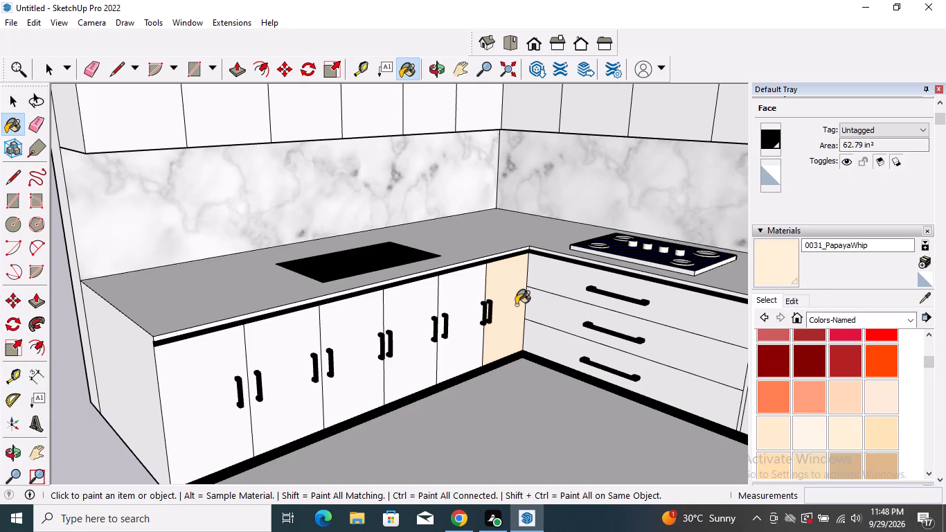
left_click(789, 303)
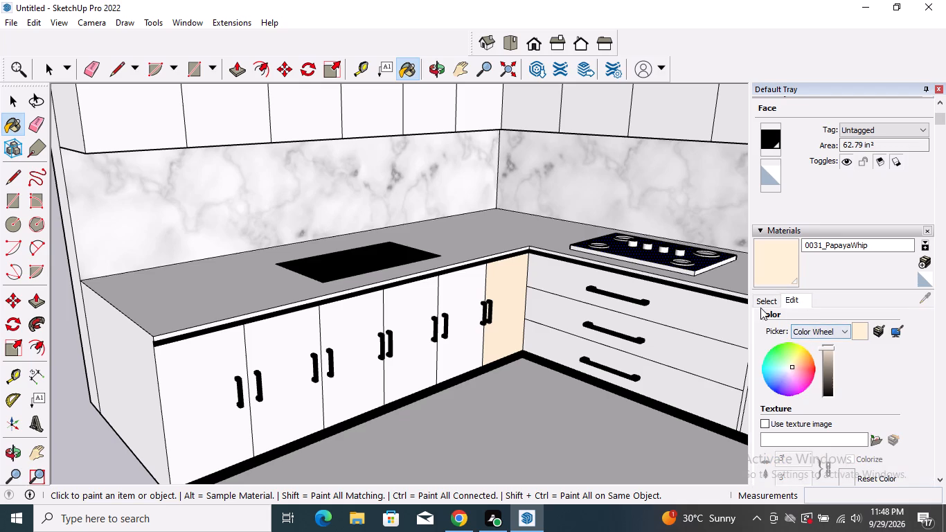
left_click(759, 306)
Paint the corner base cabinet door with 0033_NavajoWhite.
scroll(777, 385, "down", 1)
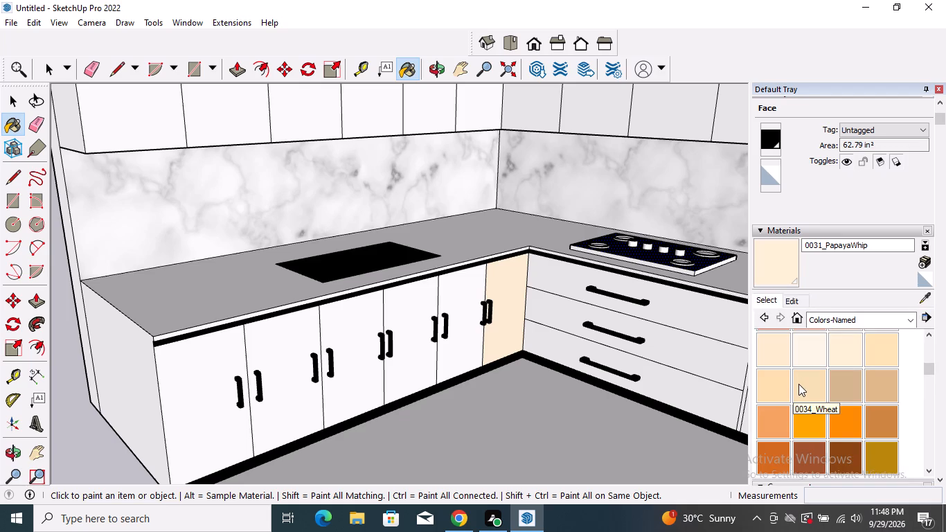
left_click(779, 380)
left_click(508, 309)
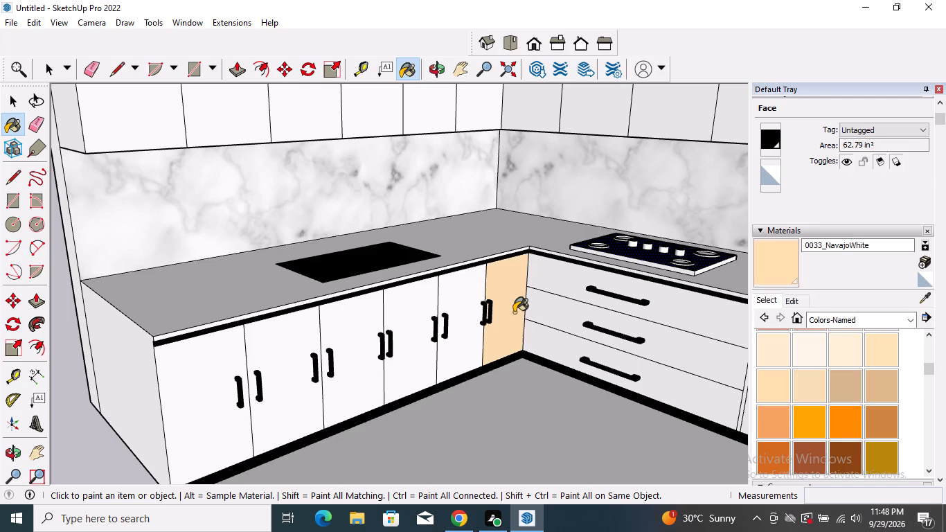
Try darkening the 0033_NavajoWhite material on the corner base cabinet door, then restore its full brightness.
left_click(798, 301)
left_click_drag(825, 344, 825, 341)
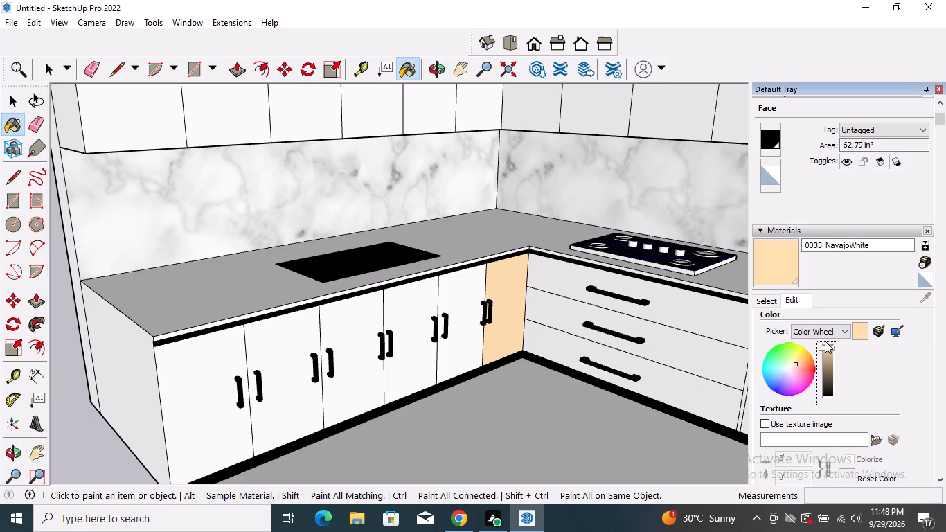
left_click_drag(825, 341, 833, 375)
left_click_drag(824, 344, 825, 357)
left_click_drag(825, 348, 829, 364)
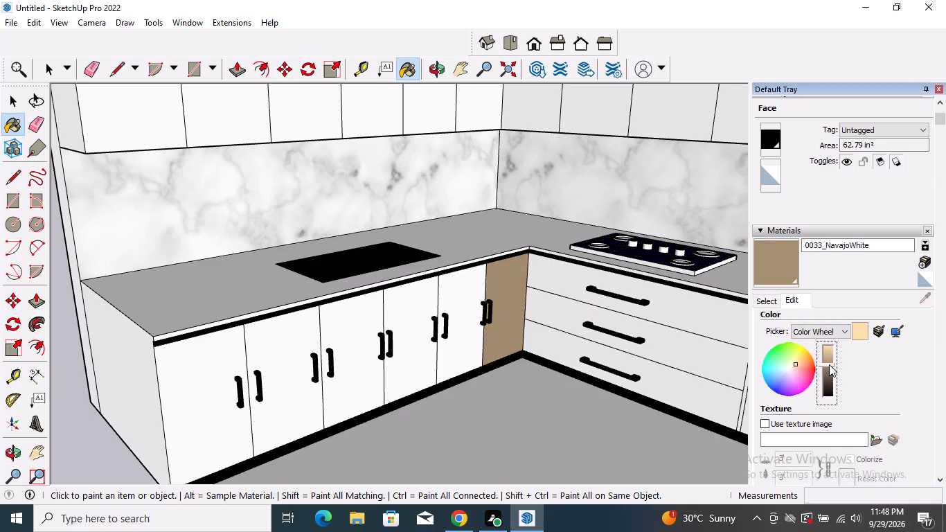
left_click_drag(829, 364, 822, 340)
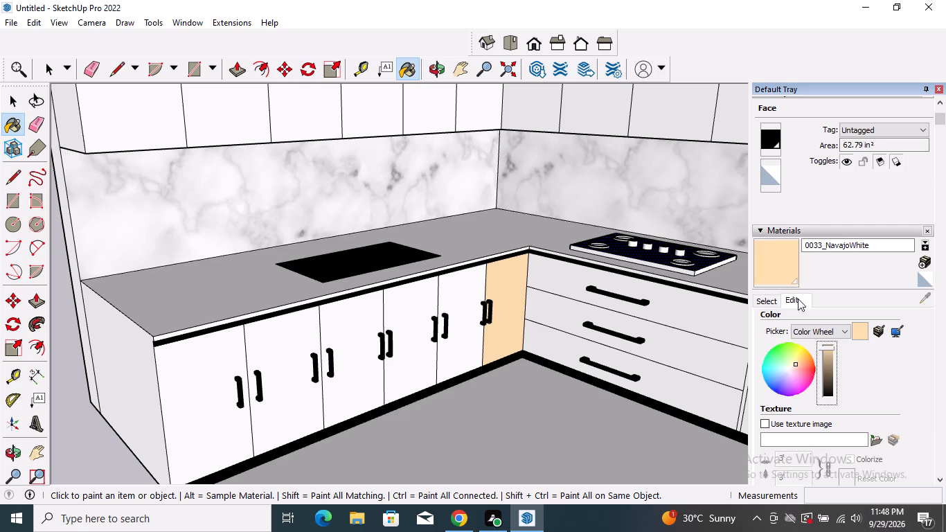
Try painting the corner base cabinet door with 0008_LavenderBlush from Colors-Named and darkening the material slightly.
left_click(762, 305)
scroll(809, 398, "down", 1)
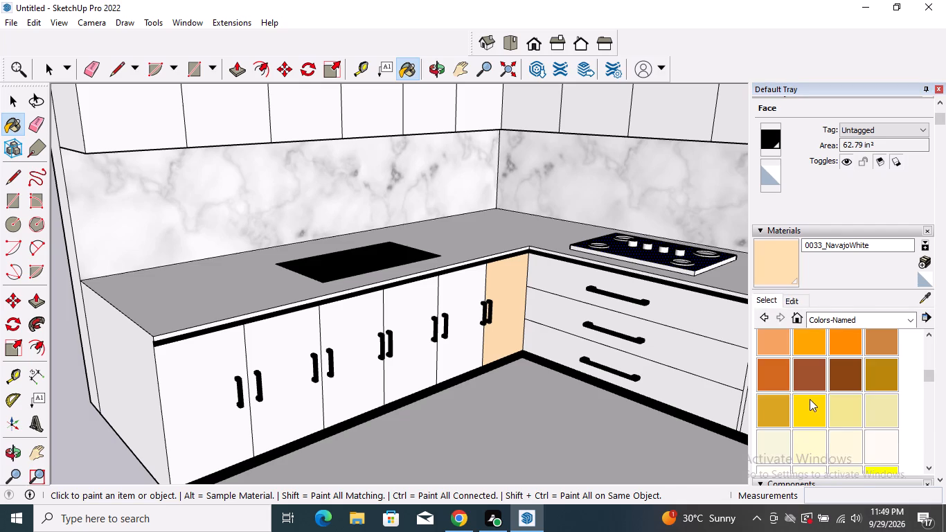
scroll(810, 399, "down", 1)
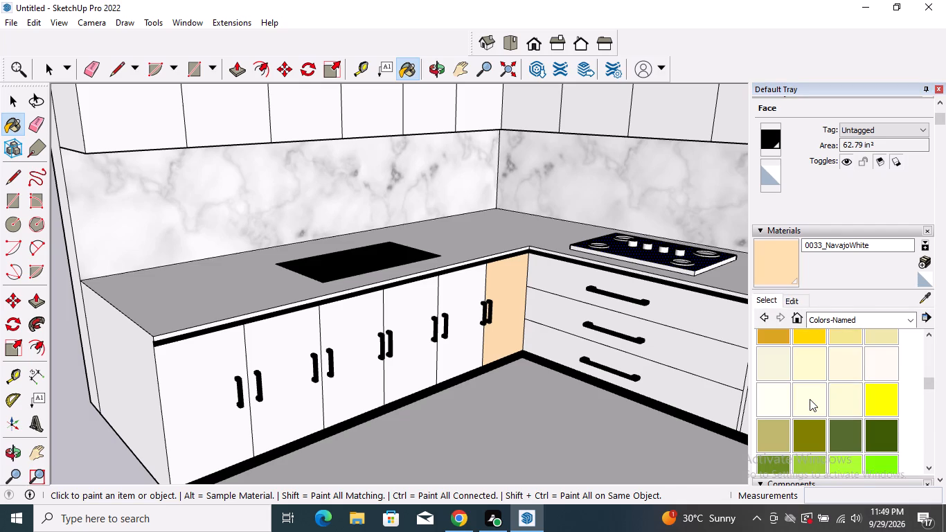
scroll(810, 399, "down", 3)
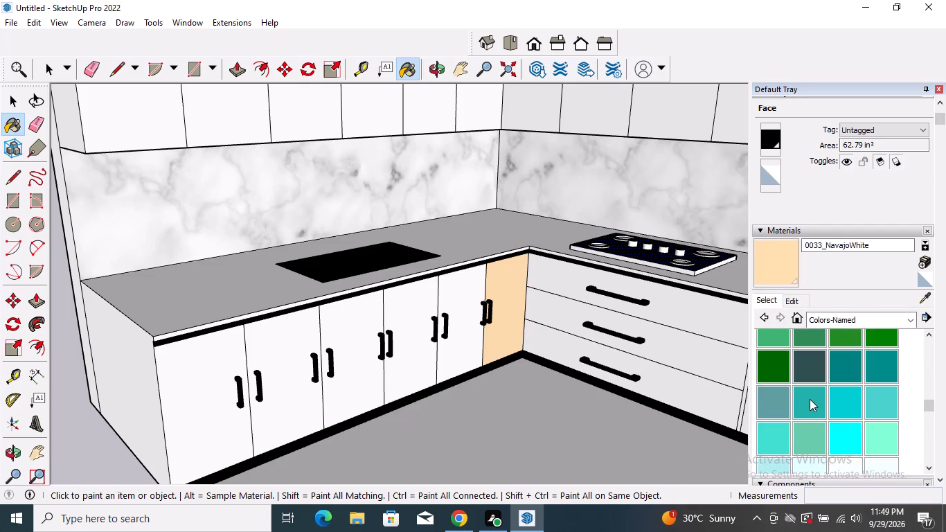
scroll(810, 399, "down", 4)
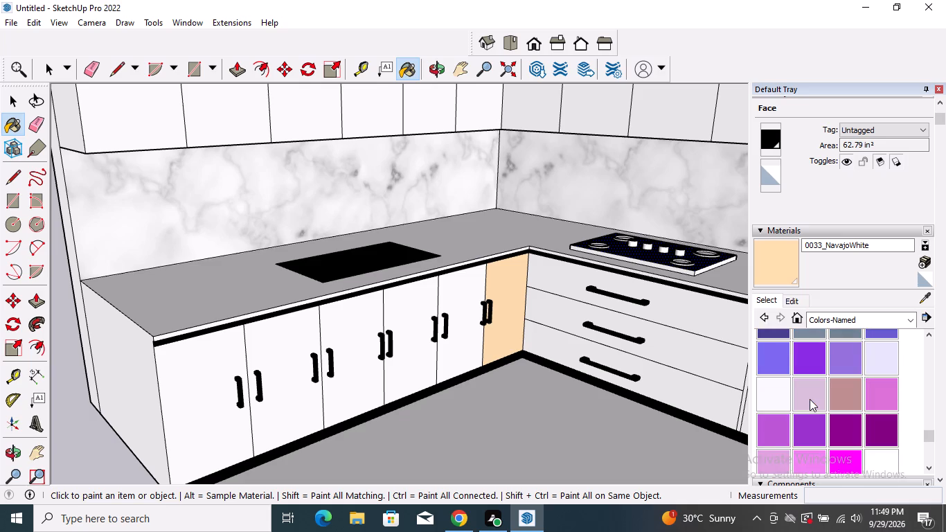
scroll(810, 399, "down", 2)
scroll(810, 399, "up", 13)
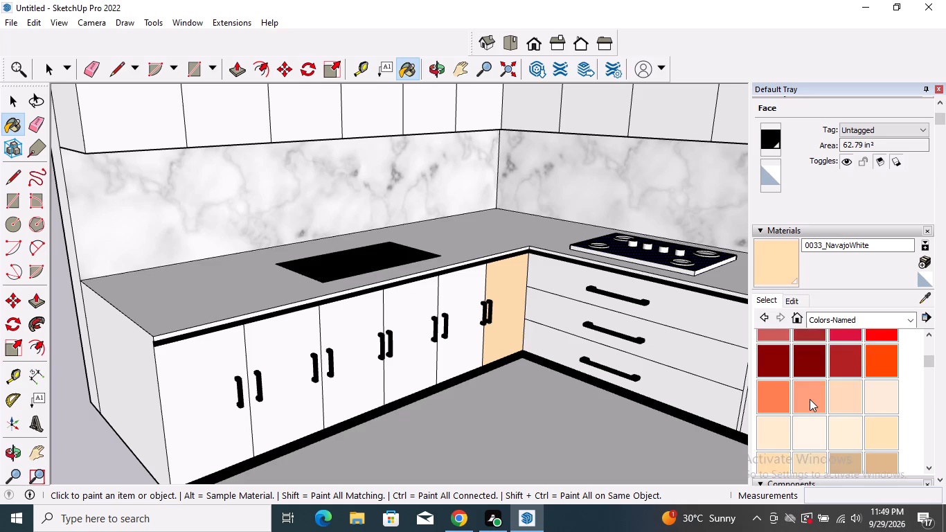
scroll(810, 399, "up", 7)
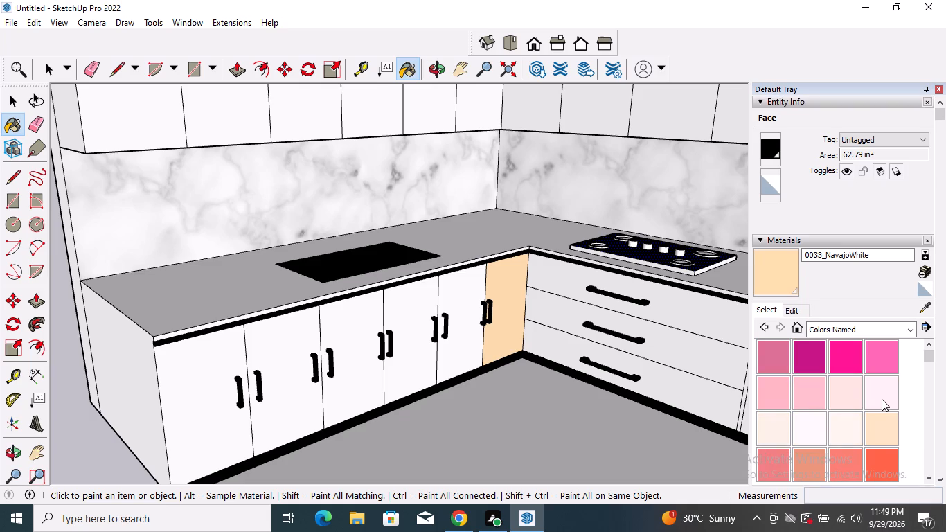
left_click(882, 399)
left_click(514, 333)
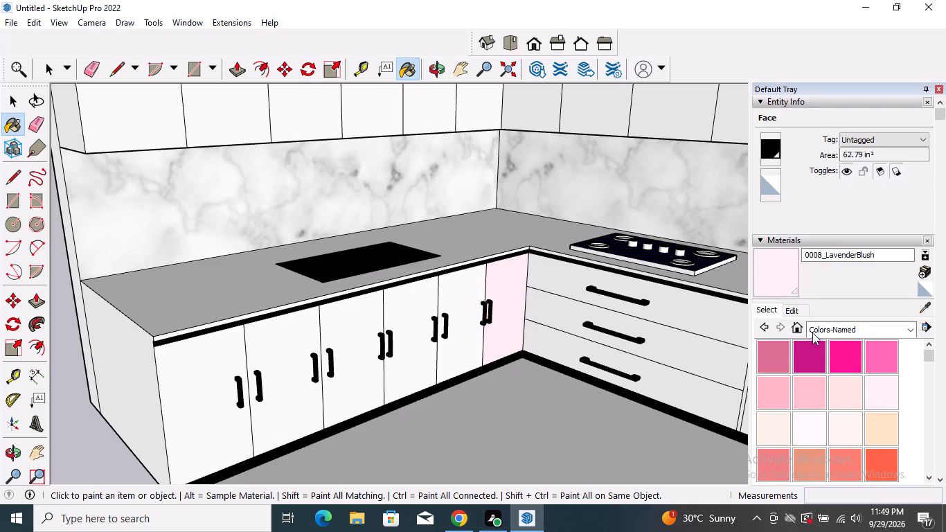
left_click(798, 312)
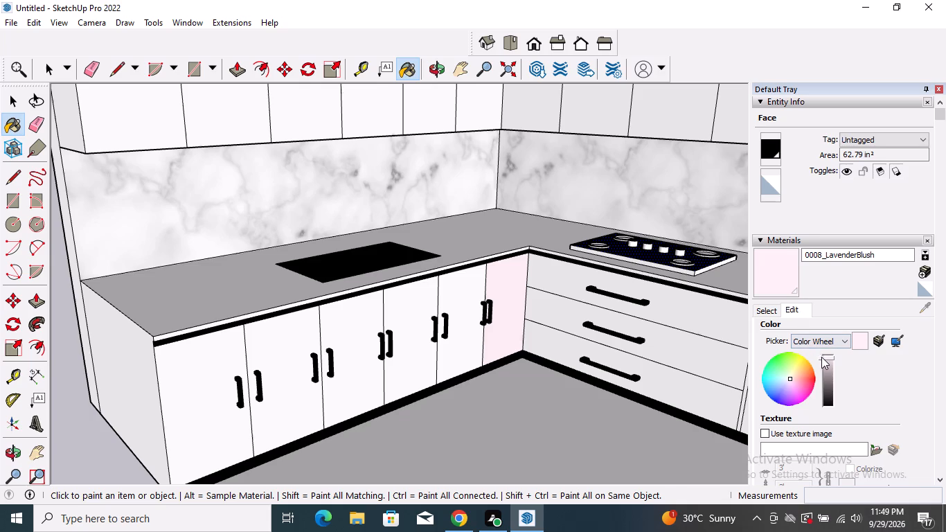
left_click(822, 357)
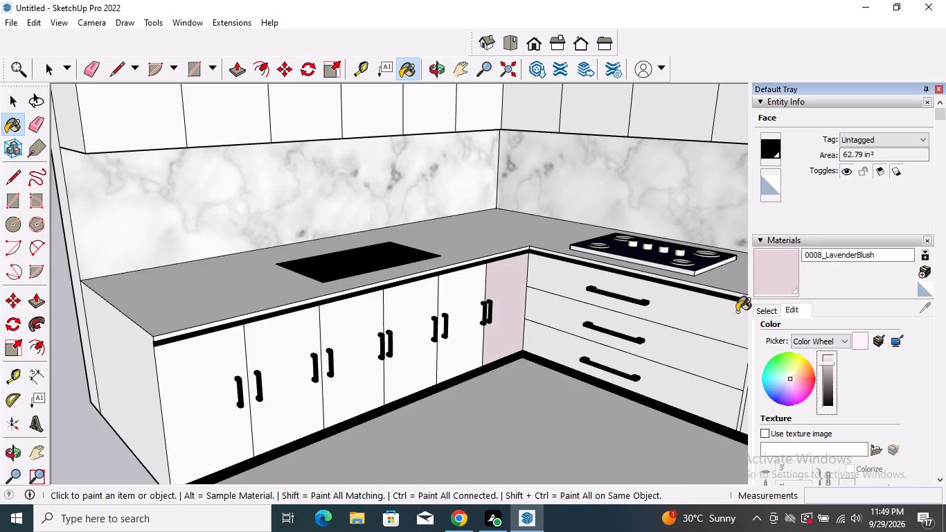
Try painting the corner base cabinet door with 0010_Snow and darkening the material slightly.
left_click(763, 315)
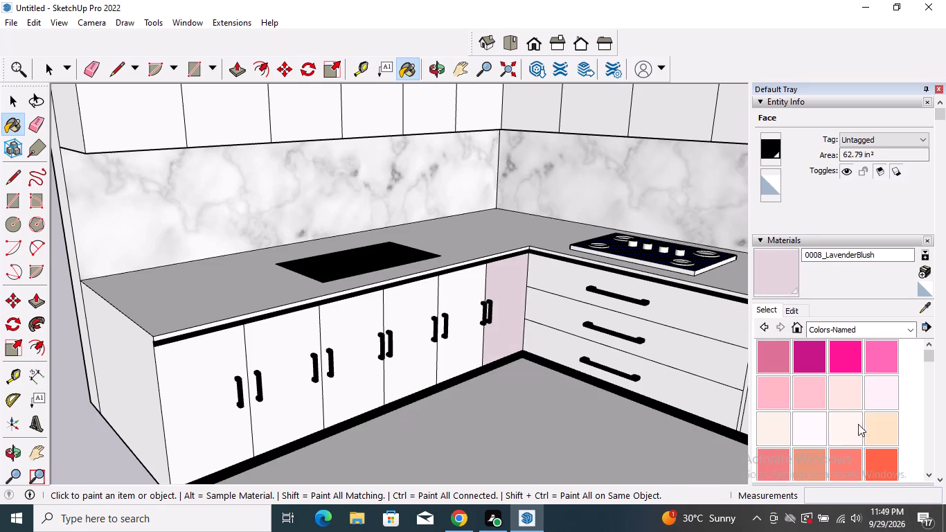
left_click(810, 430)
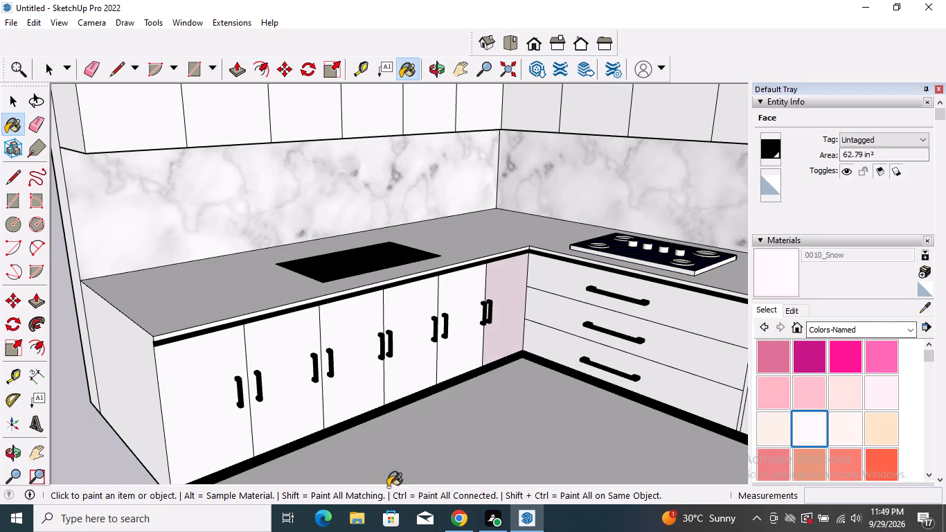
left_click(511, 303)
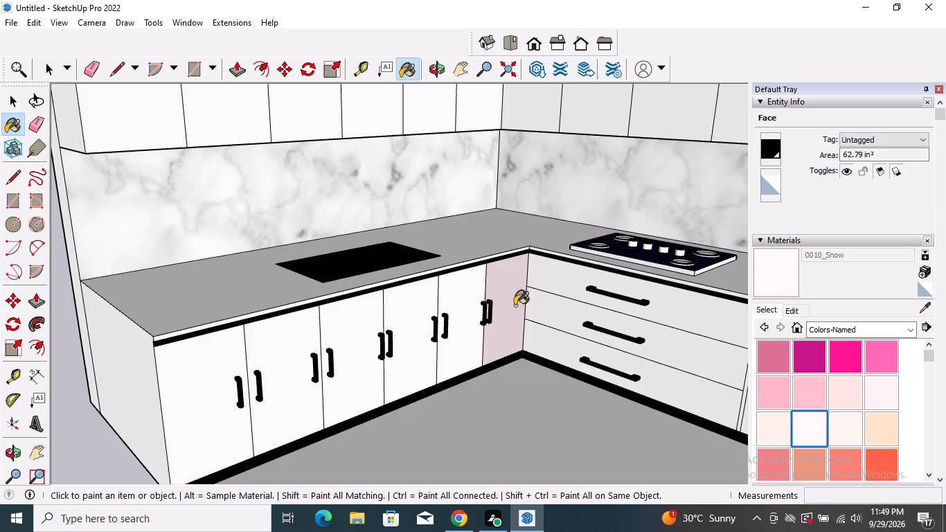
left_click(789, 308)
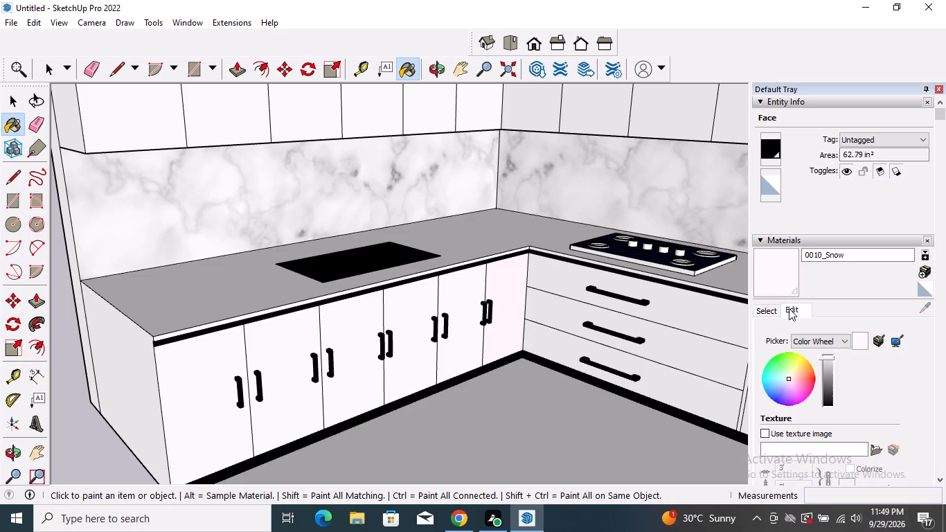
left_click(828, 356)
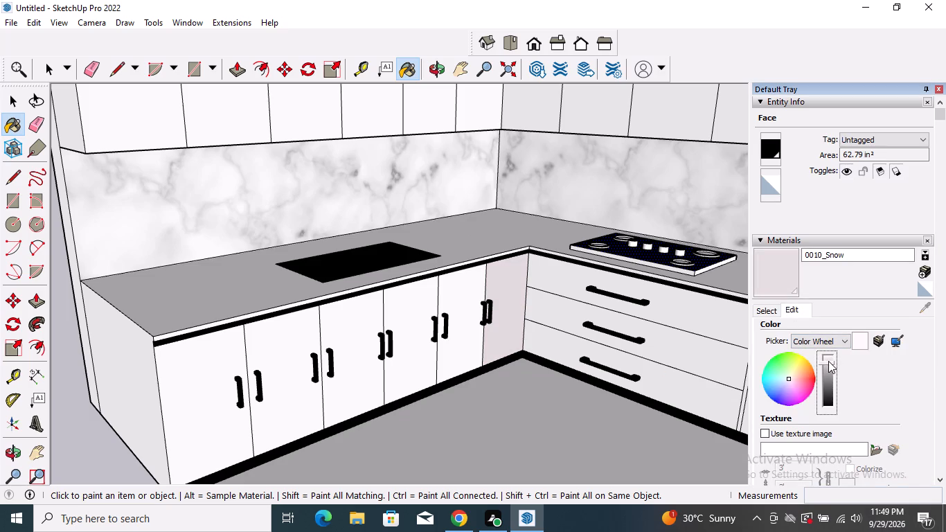
Paint the corner base cabinet door and the adjacent sink-side door with 0012_Bisque, keeping the material at full brightness.
left_click(757, 310)
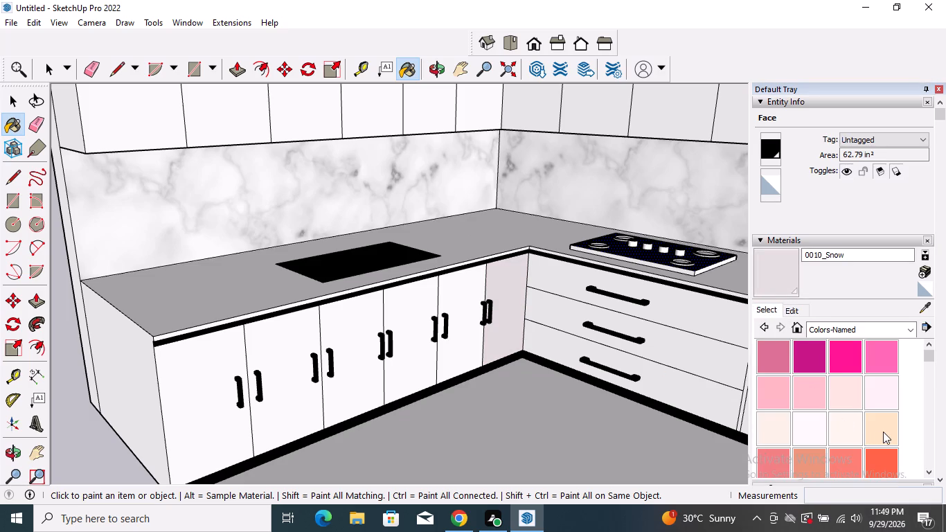
left_click(884, 432)
left_click(513, 310)
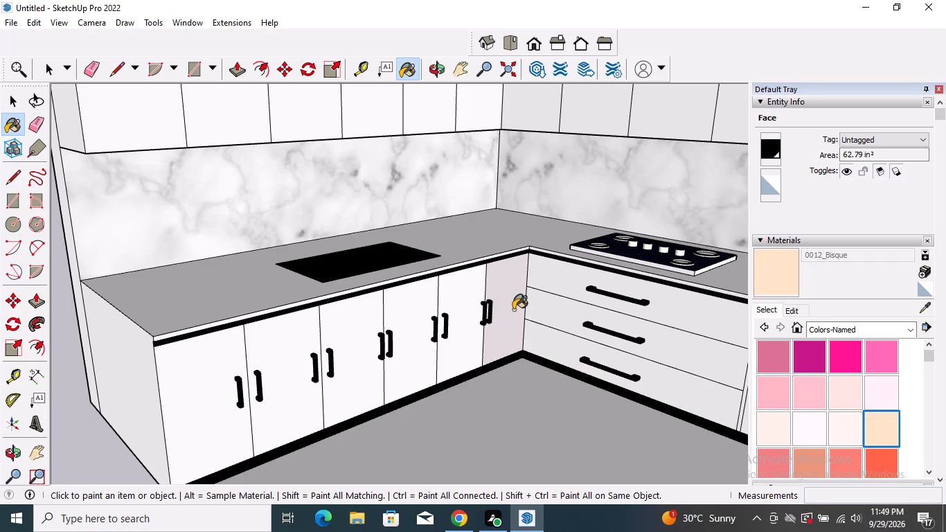
left_click(789, 308)
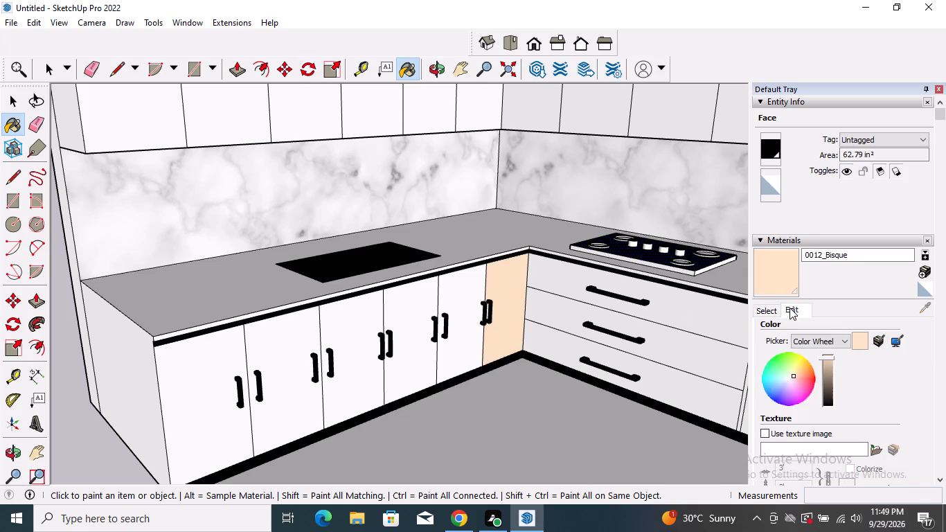
left_click_drag(834, 355, 832, 346)
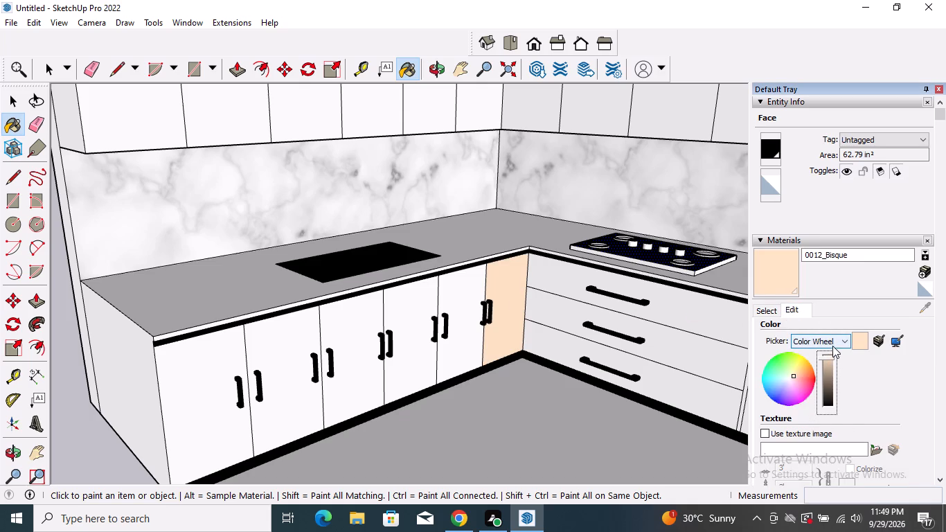
left_click_drag(830, 357, 830, 360)
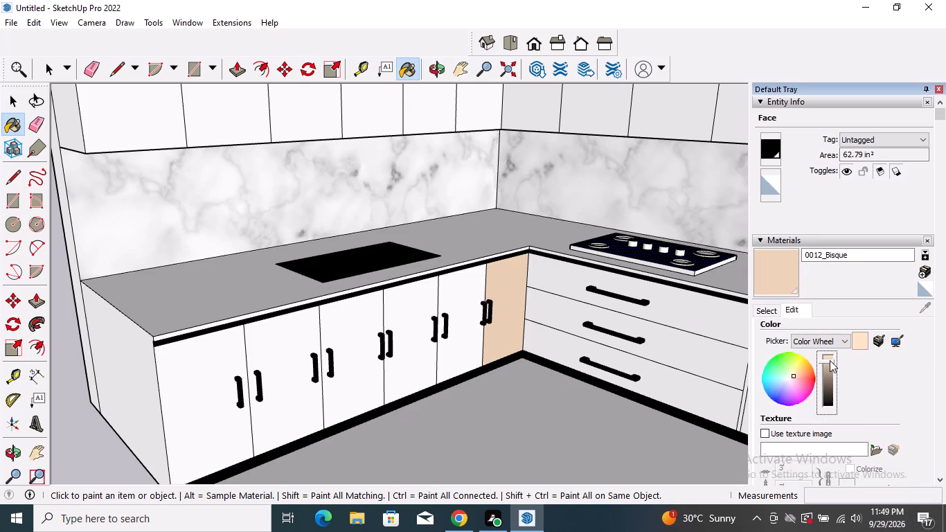
left_click_drag(830, 360, 828, 329)
left_click(458, 312)
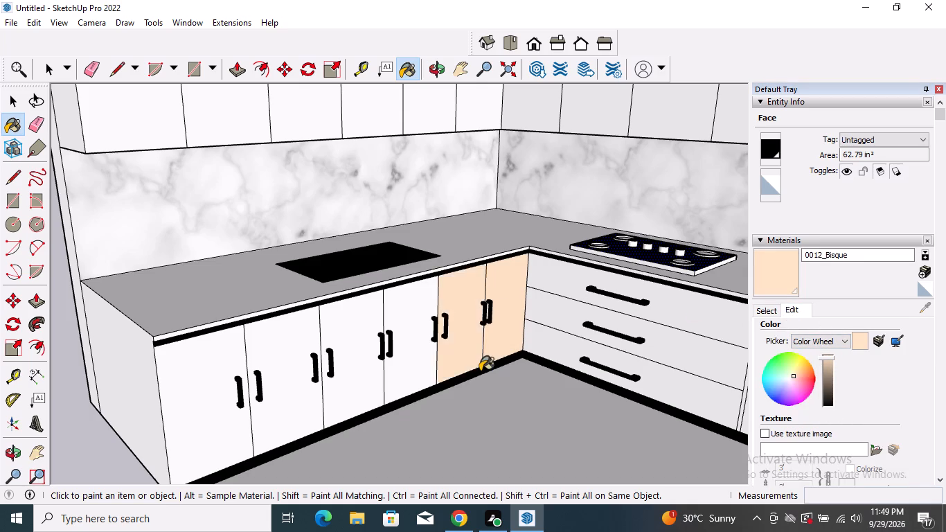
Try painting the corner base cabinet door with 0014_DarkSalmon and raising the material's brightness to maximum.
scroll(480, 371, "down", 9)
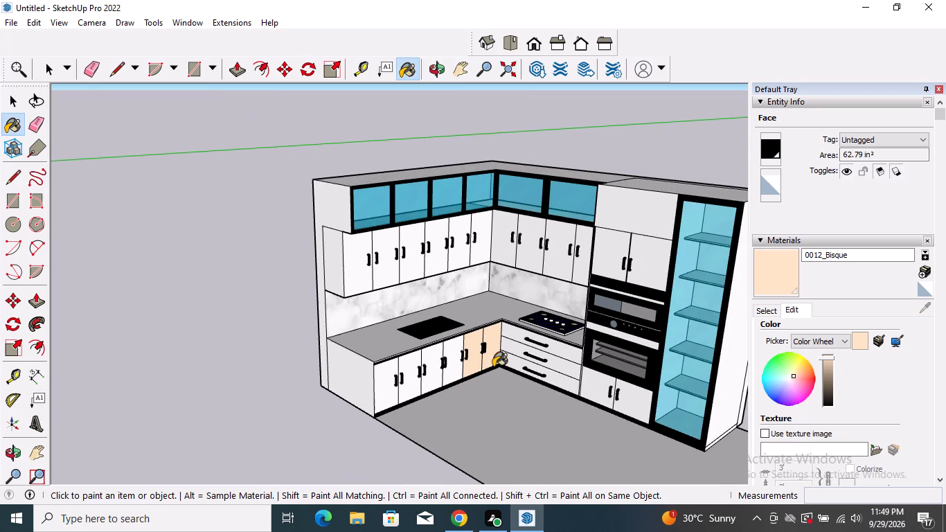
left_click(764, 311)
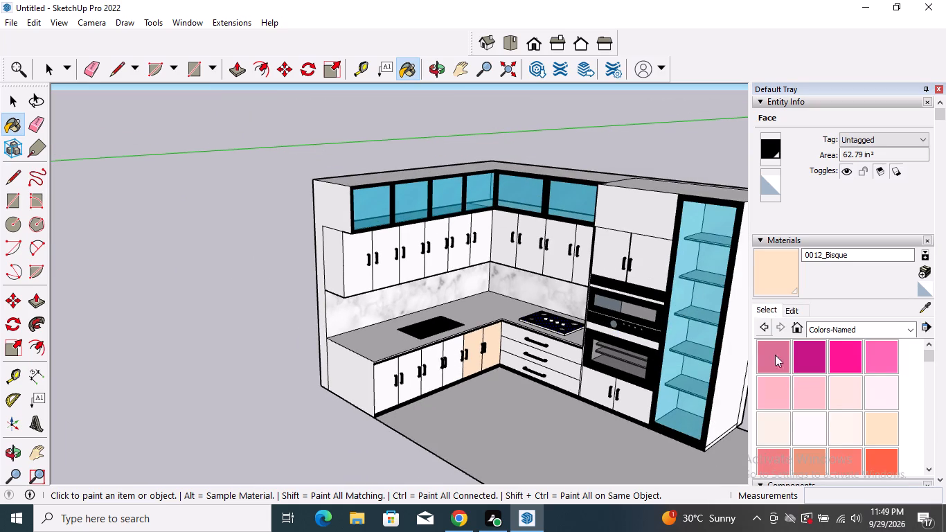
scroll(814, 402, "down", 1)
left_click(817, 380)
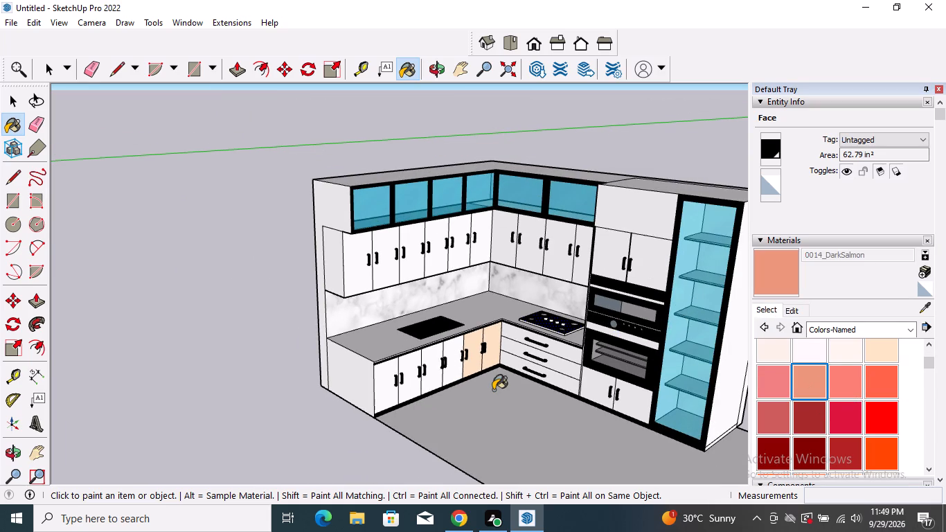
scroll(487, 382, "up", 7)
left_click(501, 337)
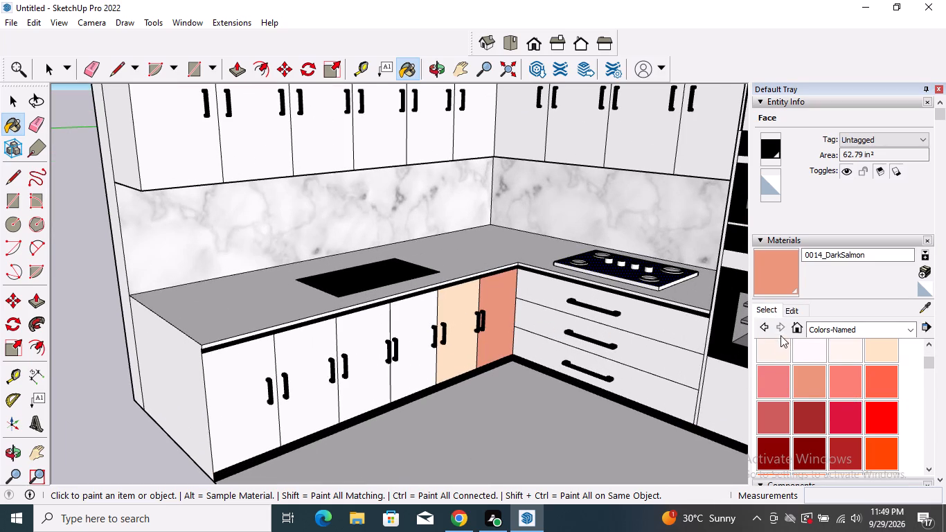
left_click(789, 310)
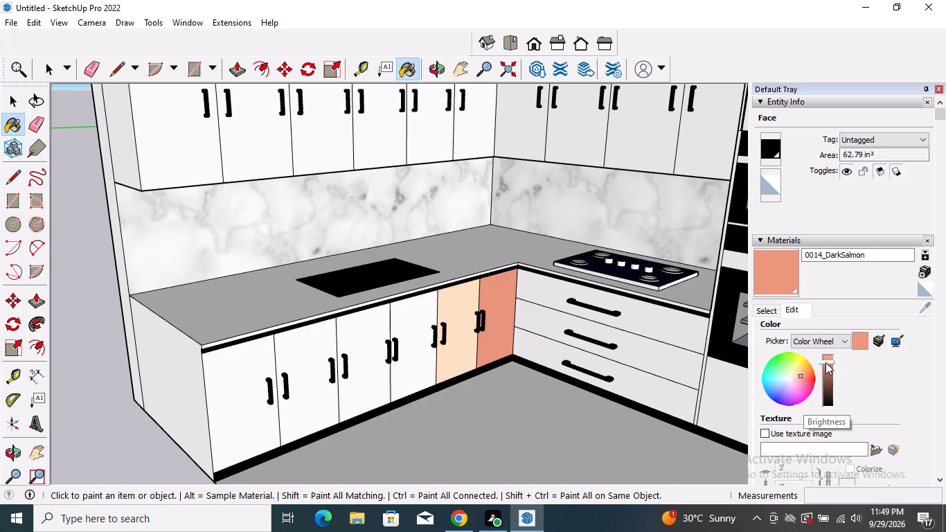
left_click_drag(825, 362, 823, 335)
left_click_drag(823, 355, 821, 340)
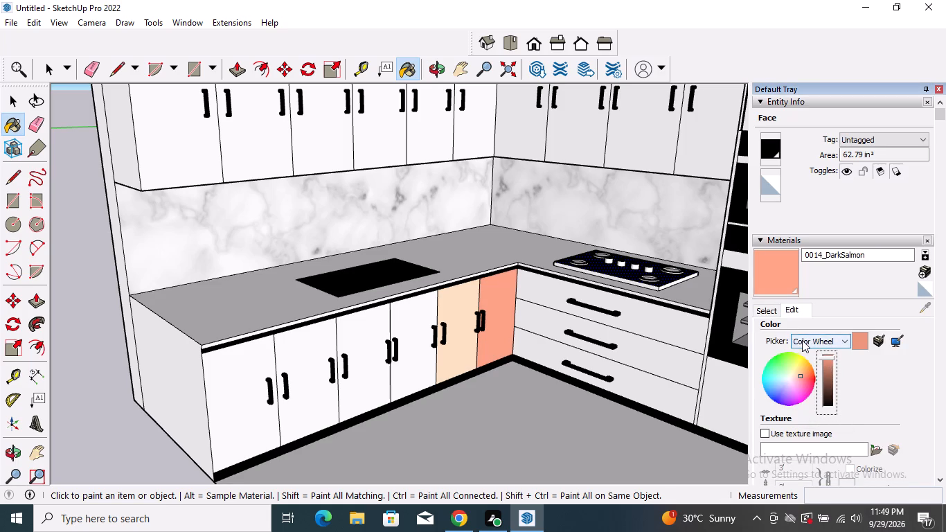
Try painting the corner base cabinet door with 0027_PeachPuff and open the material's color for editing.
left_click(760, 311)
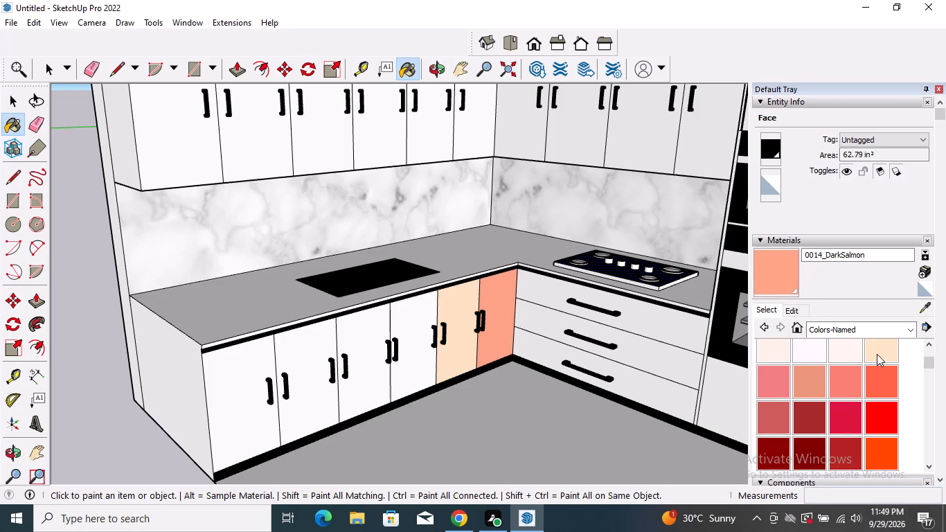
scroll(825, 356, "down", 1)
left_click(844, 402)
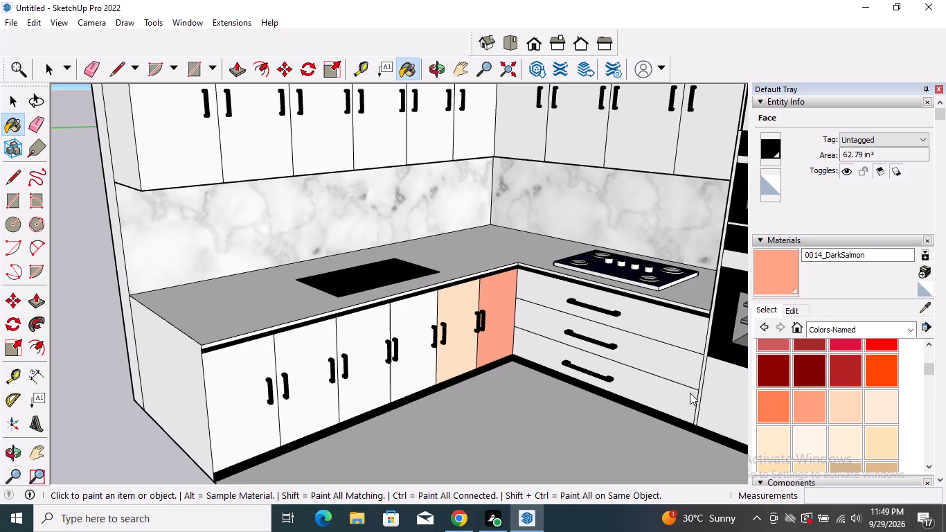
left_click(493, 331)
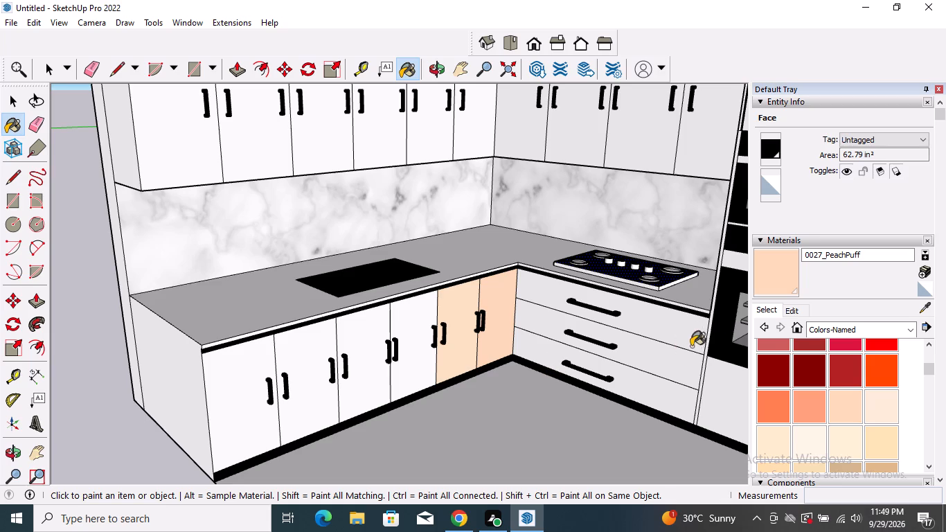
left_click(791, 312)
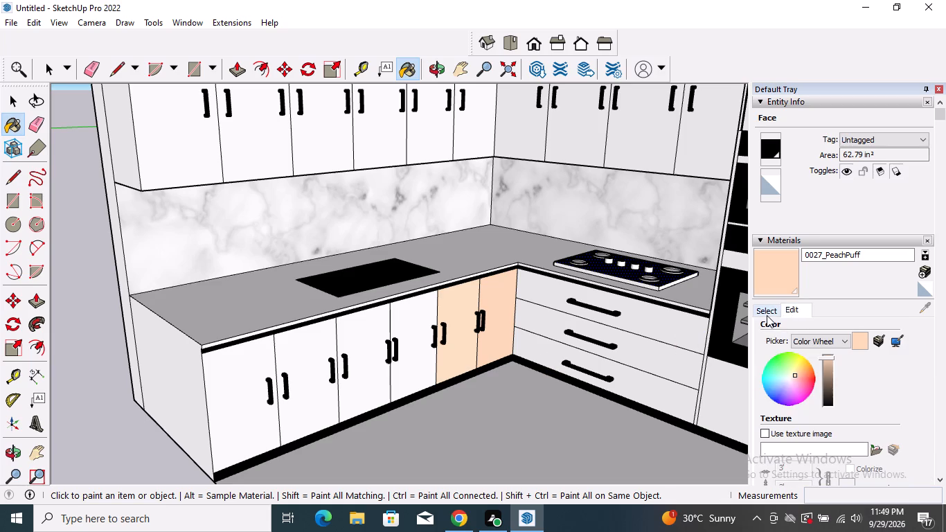
Paint the corner base cabinet door with 0026_LightSalmon.
left_click(767, 315)
left_click(811, 409)
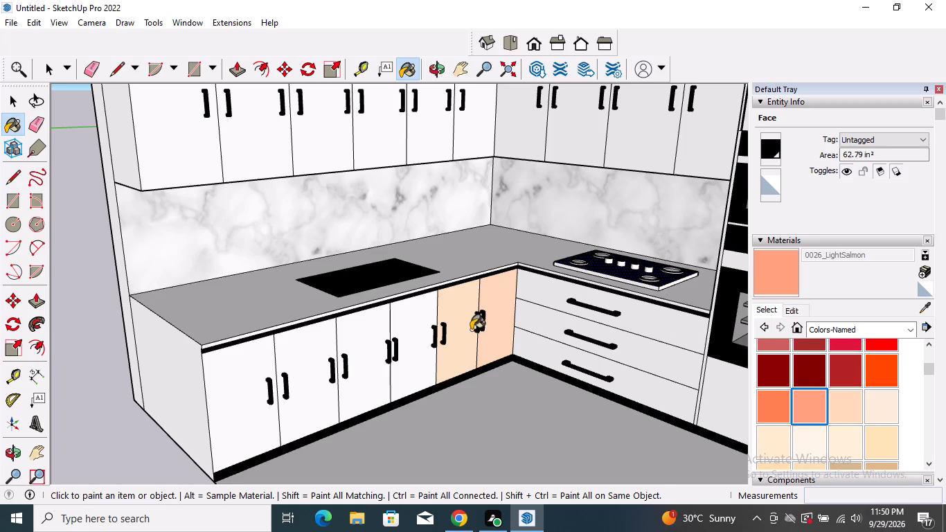
left_click(492, 325)
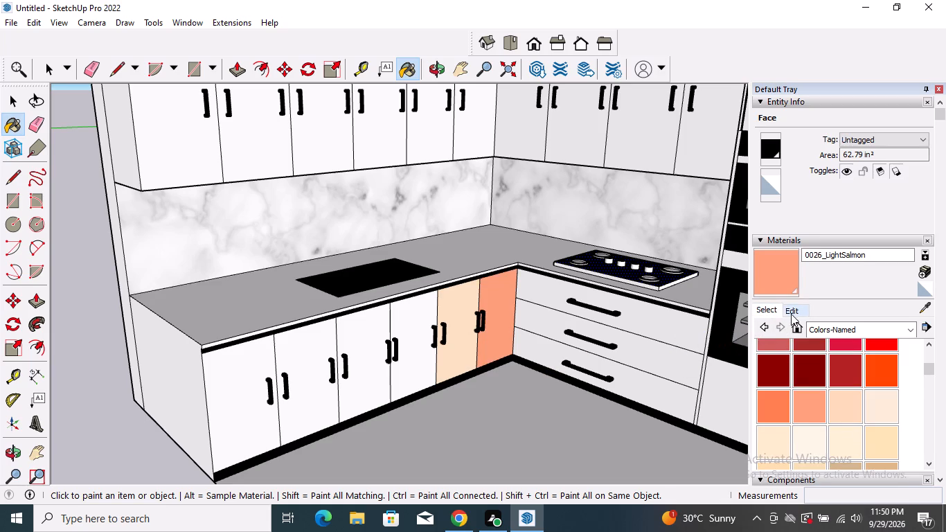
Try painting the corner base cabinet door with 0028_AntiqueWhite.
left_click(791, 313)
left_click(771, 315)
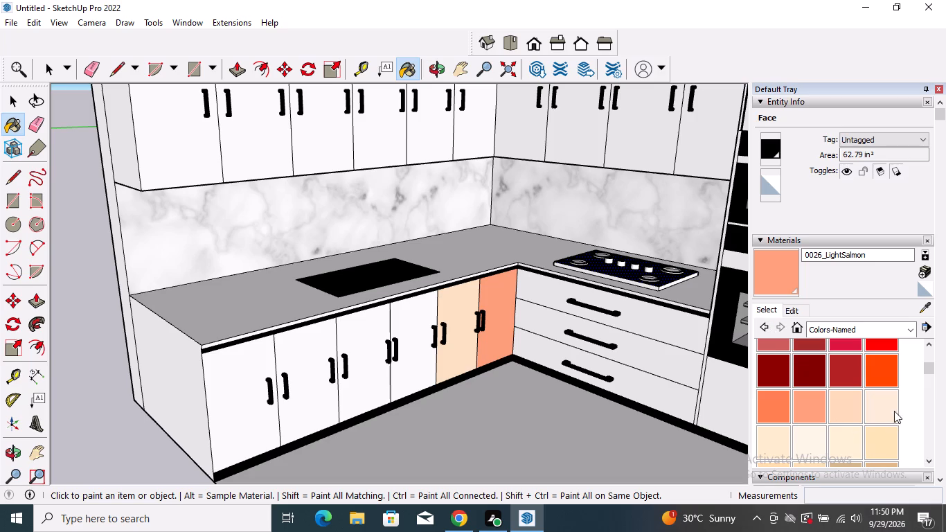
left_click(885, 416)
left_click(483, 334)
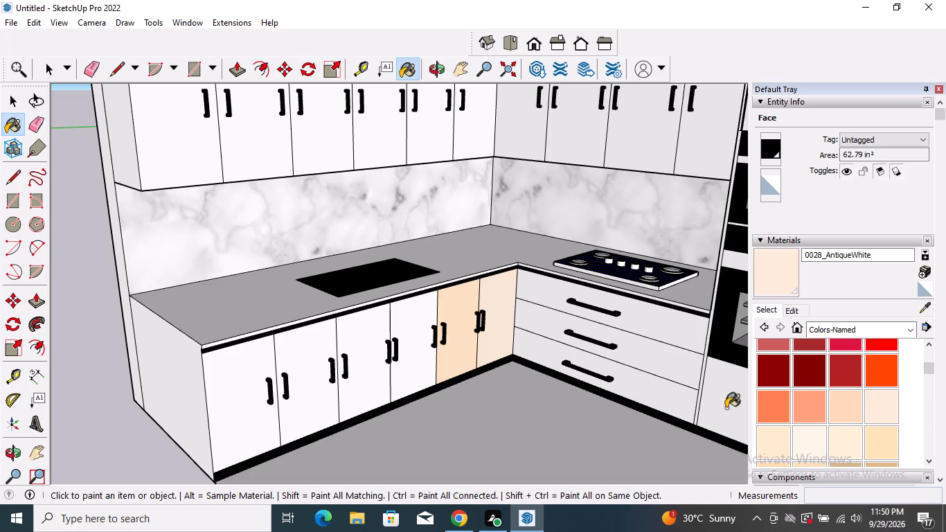
Paint all six base cabinet doors along the sink side with 0032_Moccasin.
left_click(880, 436)
left_click(494, 339)
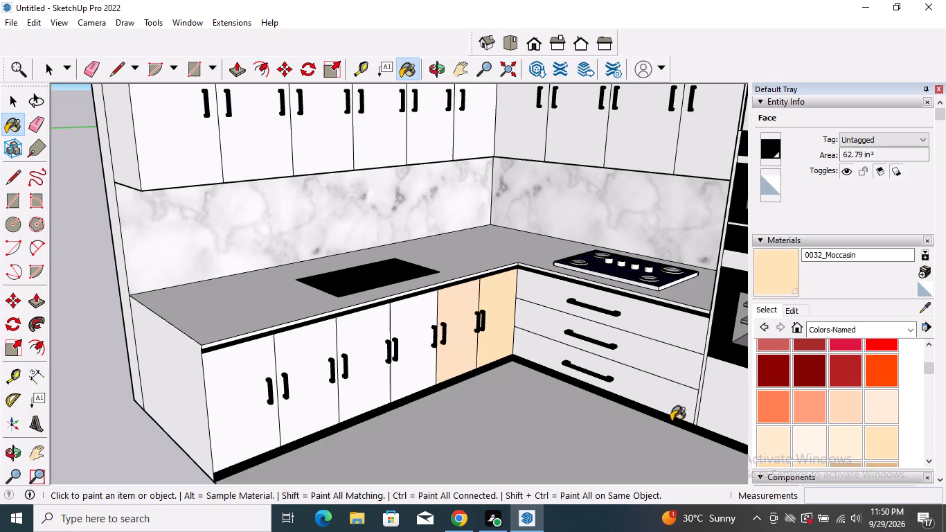
left_click(455, 355)
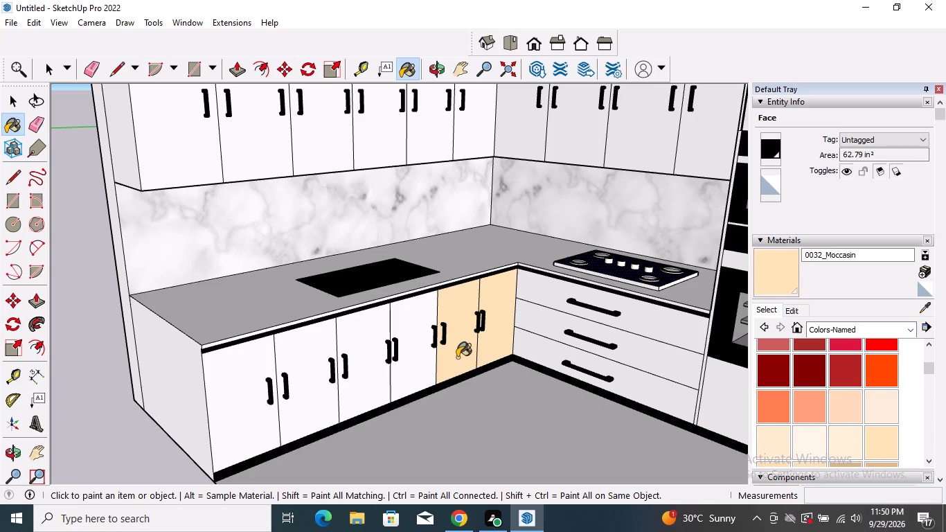
left_click(412, 348)
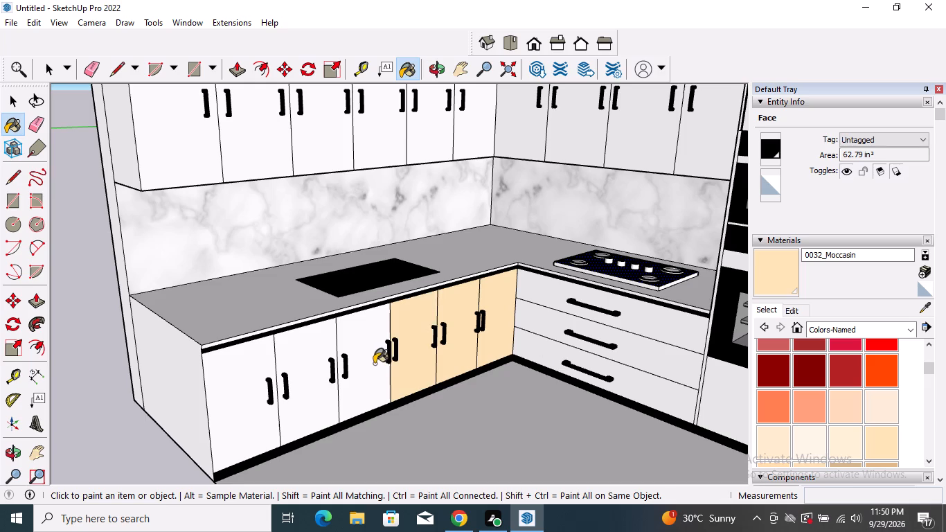
left_click(374, 364)
left_click_drag(321, 389, 316, 396)
left_click(256, 412)
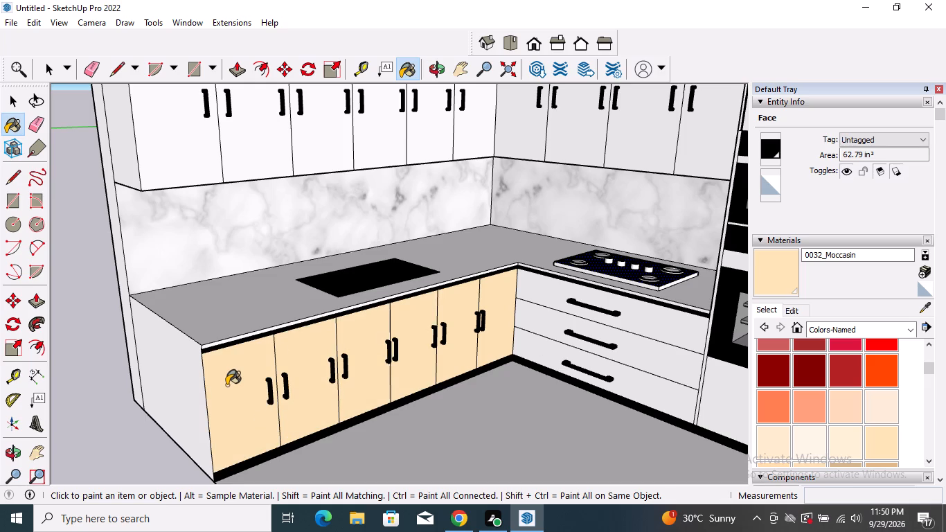
Paint the three drawer fronts under the cooktop and the two doors below the ovens with 0032_Moccasin.
left_click(546, 359)
left_click(535, 323)
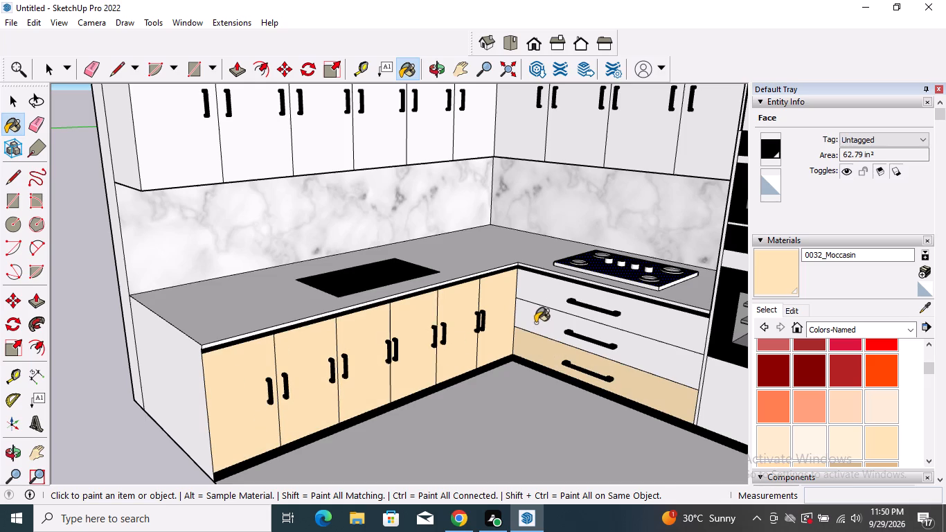
left_click(536, 294)
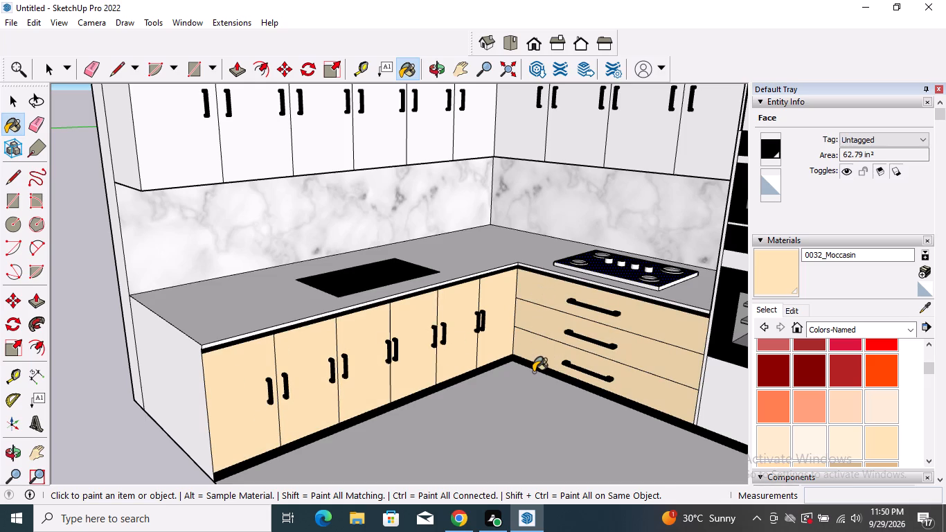
scroll(526, 372, "down", 5)
left_click_drag(715, 418, 707, 418)
left_click(645, 399)
Paint the top panel and the two doors above the ovens in the tall cabinet with 0032_Moccasin.
scroll(598, 439, "down", 5)
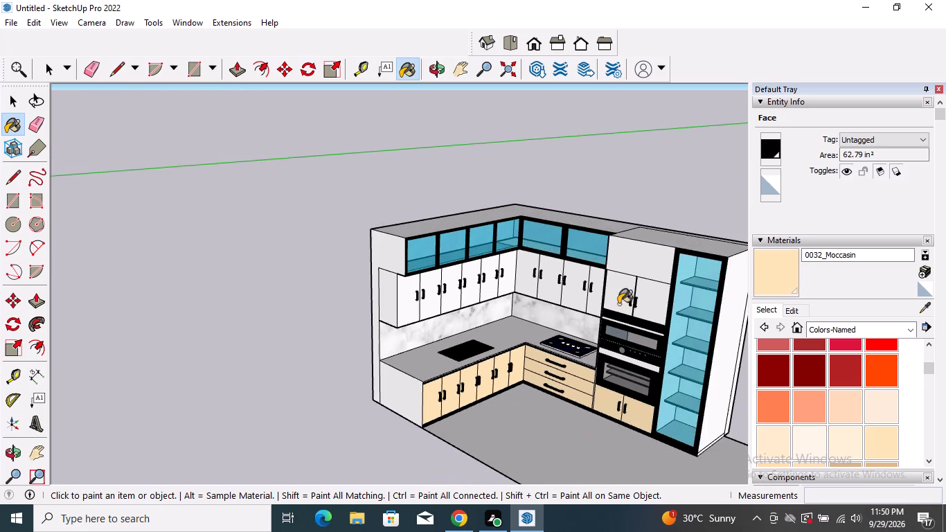
scroll(643, 274, "up", 4)
left_click(643, 273)
left_click(659, 325)
left_click(618, 301)
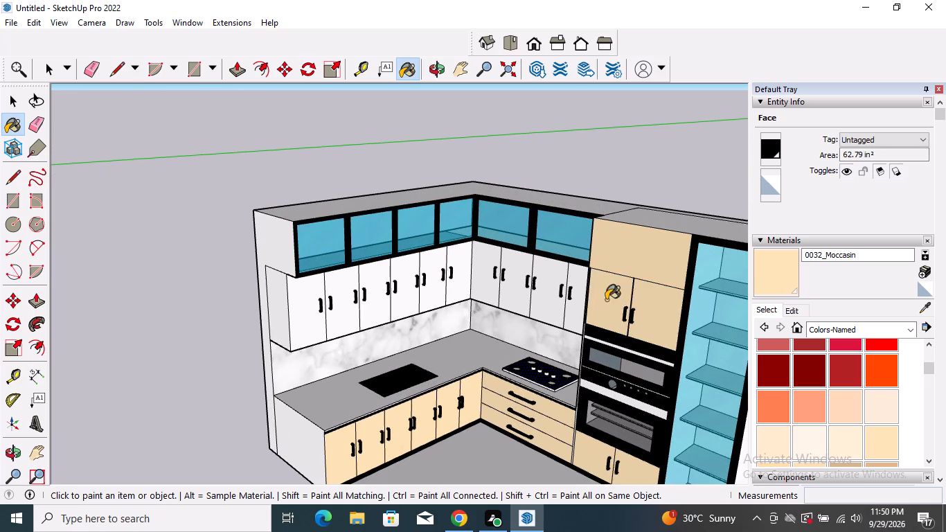
Paint the four wall cabinet doors above the cooktop with 0032_Moccasin.
scroll(563, 305, "up", 5)
left_click(575, 311)
left_click(549, 316)
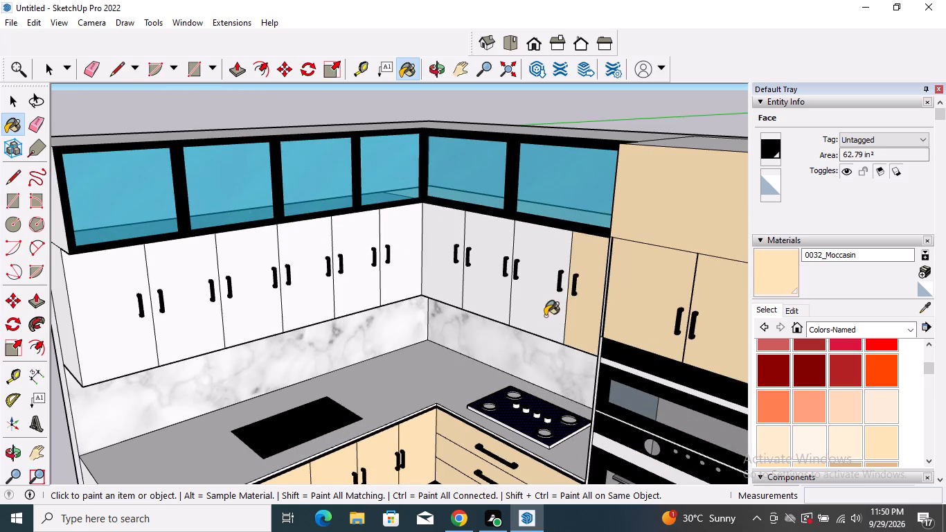
left_click(488, 302)
left_click_drag(432, 290, 449, 285)
Paint the six wall cabinet doors above the sink with 0032_Moccasin.
scroll(515, 364, "down", 5)
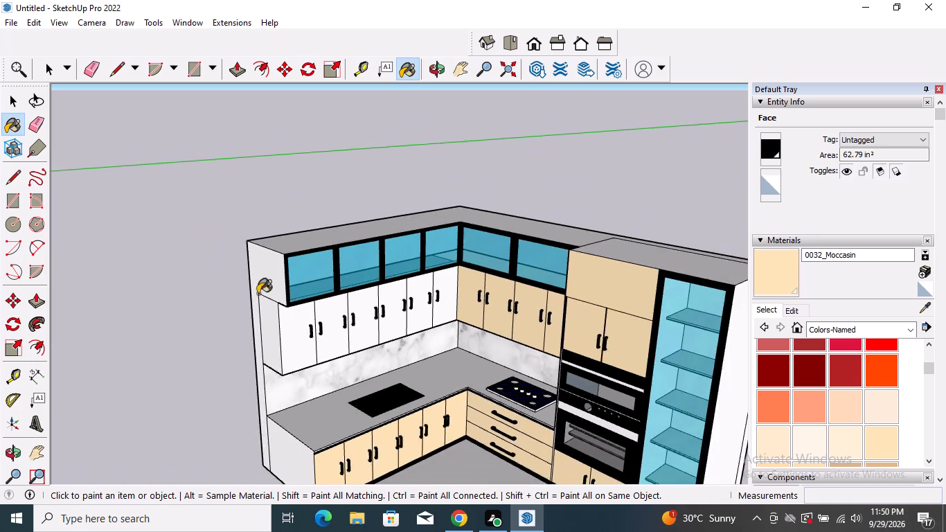
scroll(263, 286, "up", 5)
left_click(299, 357)
left_click(364, 328)
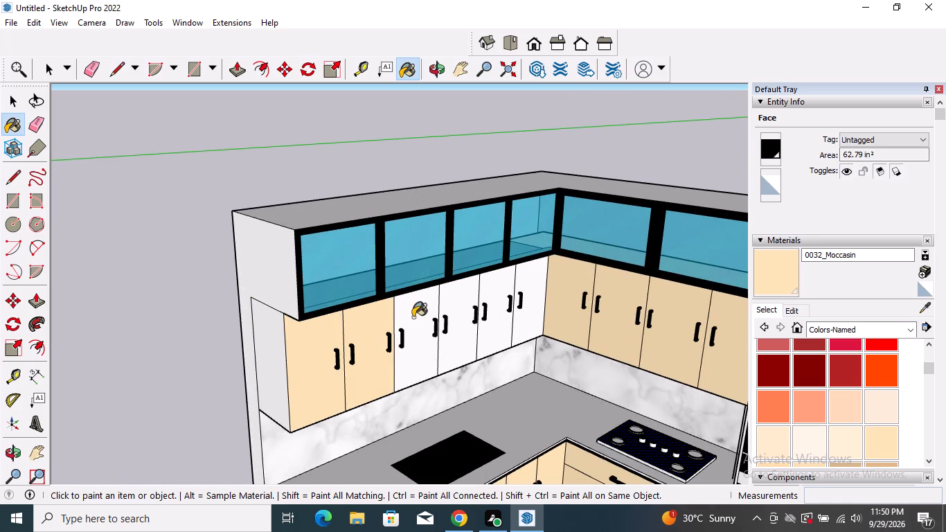
left_click(413, 317)
left_click(449, 310)
left_click(493, 296)
left_click(530, 282)
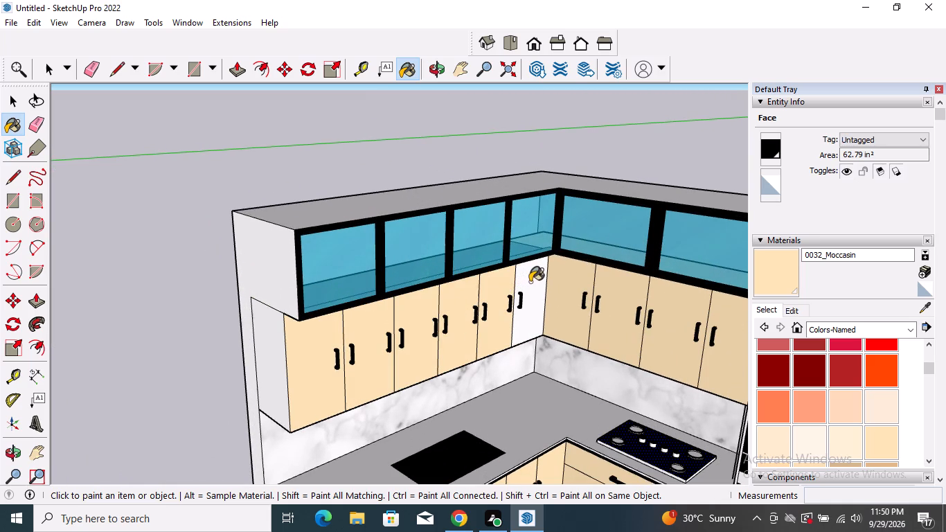
Paint the end panels of the sink-side run with 0032_Moccasin: the upper unit, wall cabinet and base cabinet sides.
scroll(518, 292, "down", 2)
left_click(329, 278)
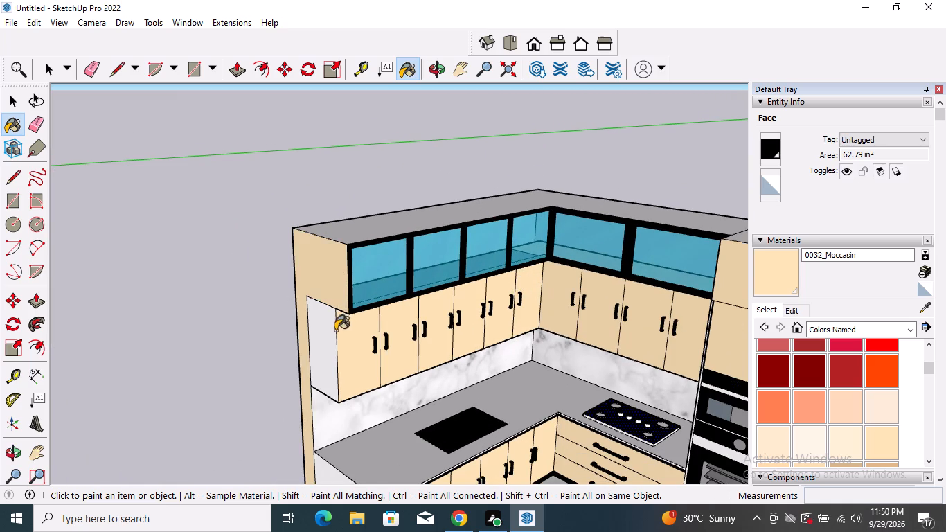
left_click(332, 330)
scroll(334, 292, "down", 5)
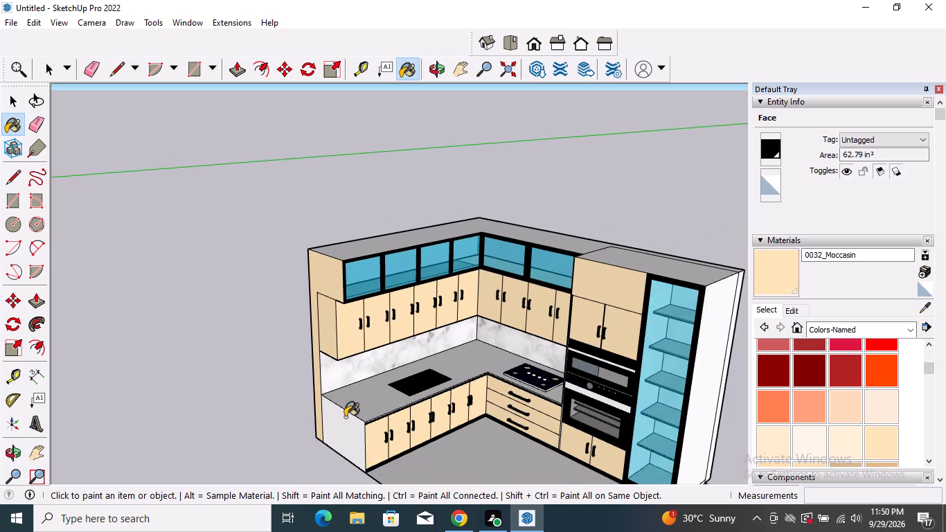
left_click(345, 417)
Paint the tall shelf unit's outer side panel and the narrow strip behind it with 0032_Moccasin.
scroll(349, 380, "down", 4)
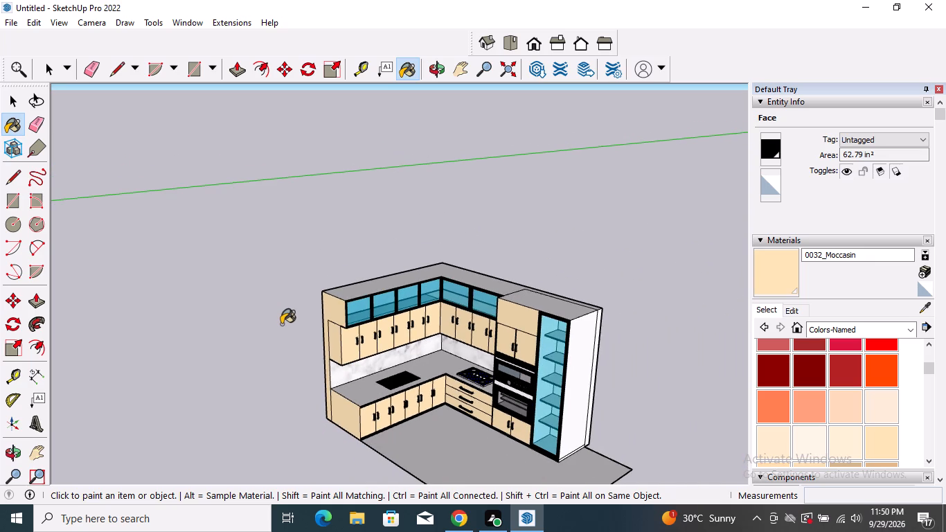
middle_click_drag(537, 378, 515, 295)
left_click(576, 350)
scroll(597, 344, "up", 5)
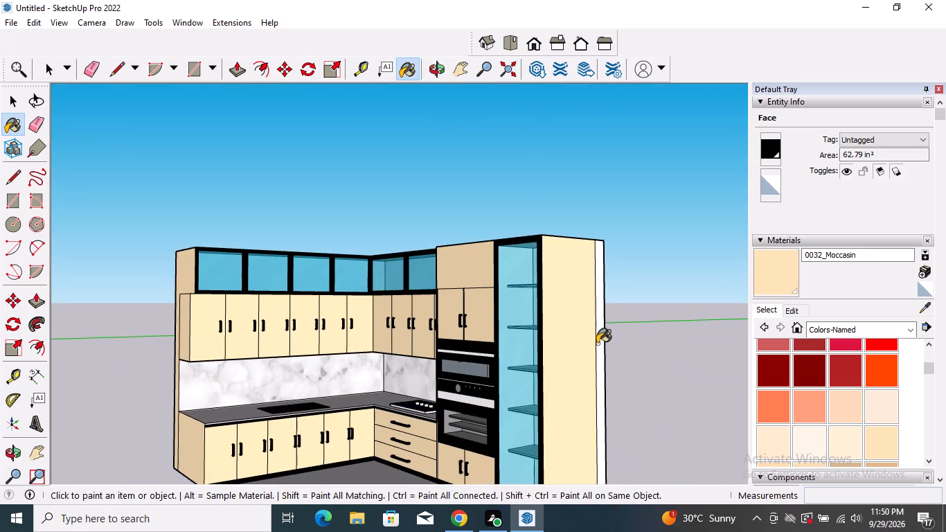
left_click(597, 344)
Paint the top faces of the tall unit and the L-shaped upper cabinets with 0032_Moccasin.
middle_click_drag(528, 314, 543, 487)
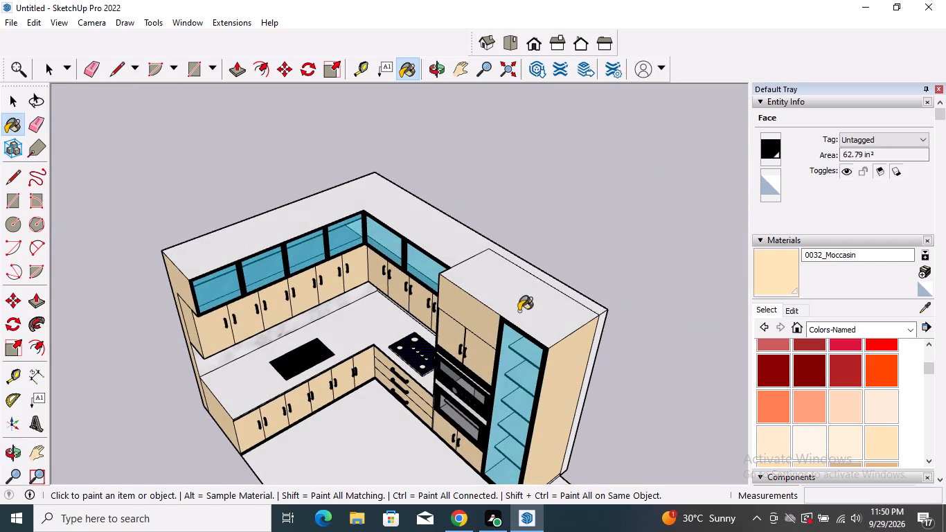
left_click(519, 308)
left_click(461, 245)
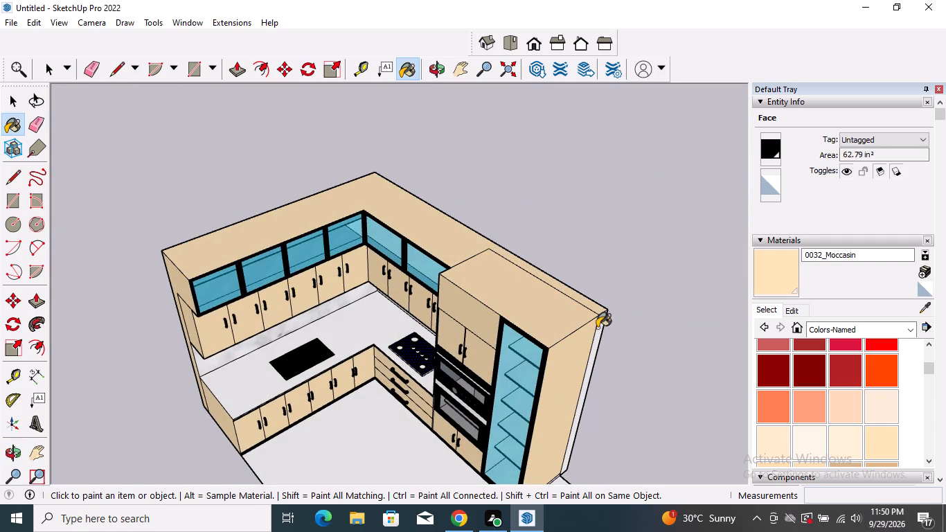
Paint the remaining white rear edge strip on the tall unit's outer side with 0032_Moccasin.
left_click(597, 327)
scroll(555, 304, "down", 2)
middle_click_drag(606, 352, 449, 385)
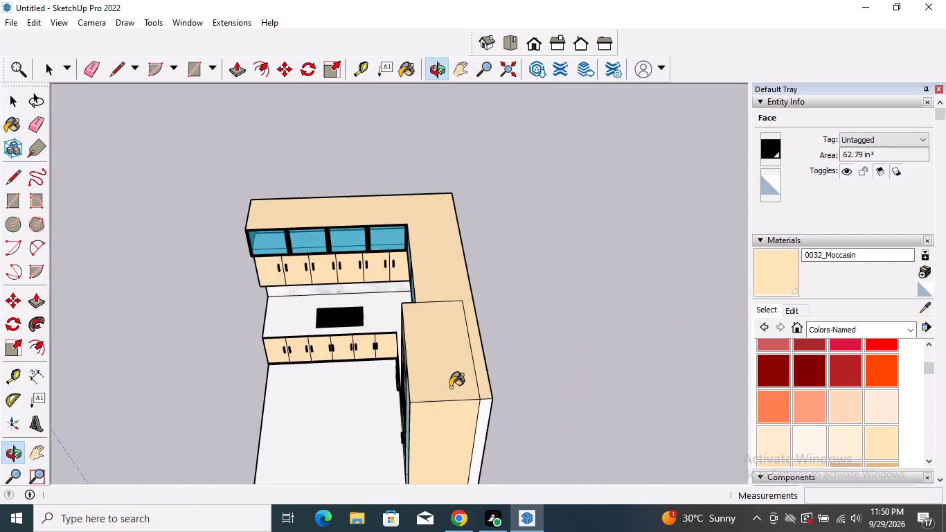
scroll(468, 408, "up", 4)
left_click(490, 405)
Paint the white horizontal bands above the upper oven and between the two ovens with 0032_Moccasin.
scroll(393, 355, "down", 10)
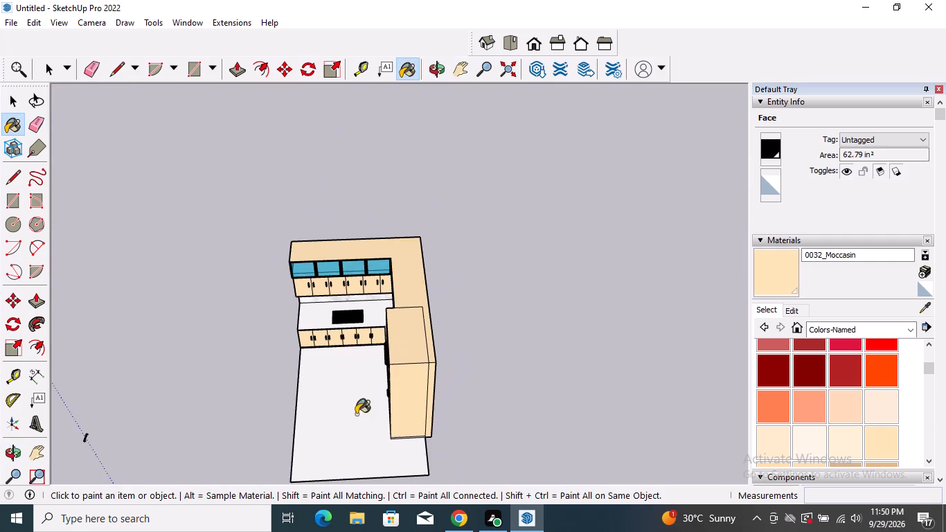
middle_click_drag(356, 414, 582, 366)
scroll(418, 436, "up", 4)
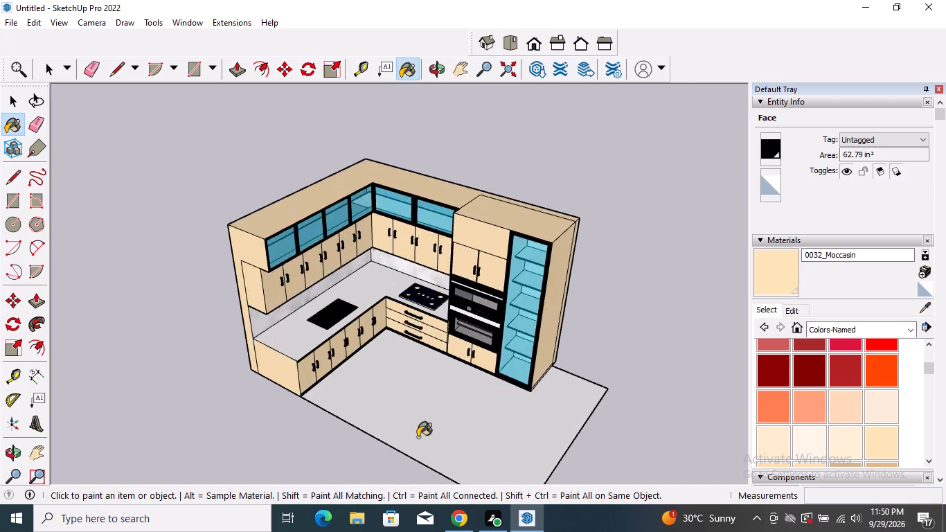
scroll(418, 437, "up", 5)
middle_click_drag(401, 431, 369, 375)
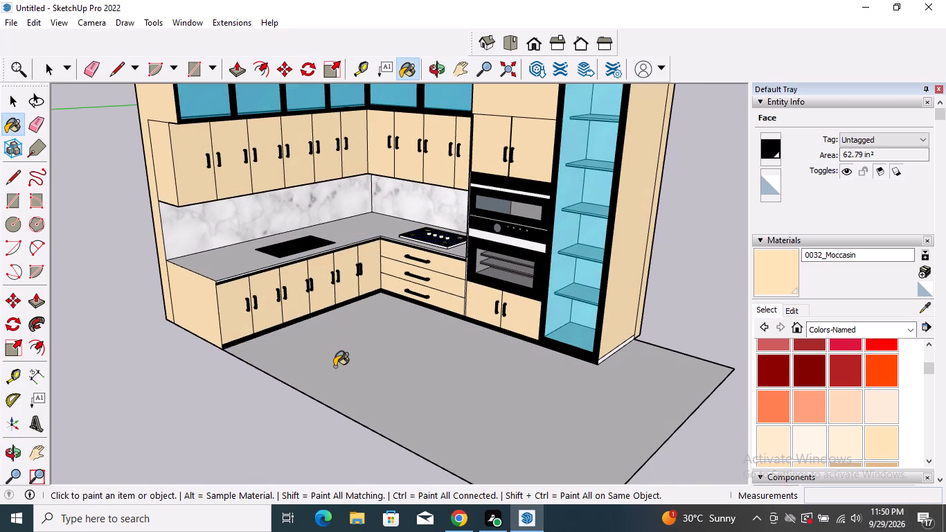
scroll(518, 223, "up", 5)
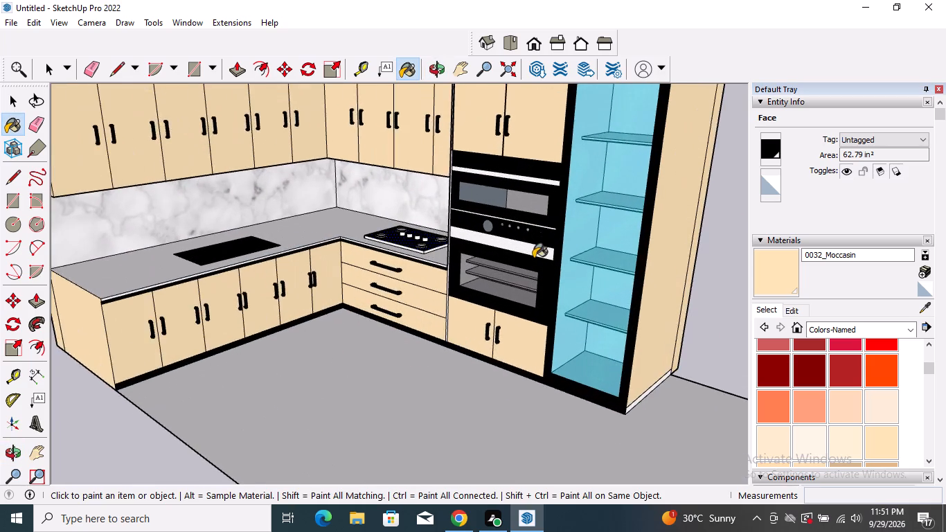
scroll(533, 258, "up", 1)
left_click(534, 246)
scroll(460, 284, "down", 3)
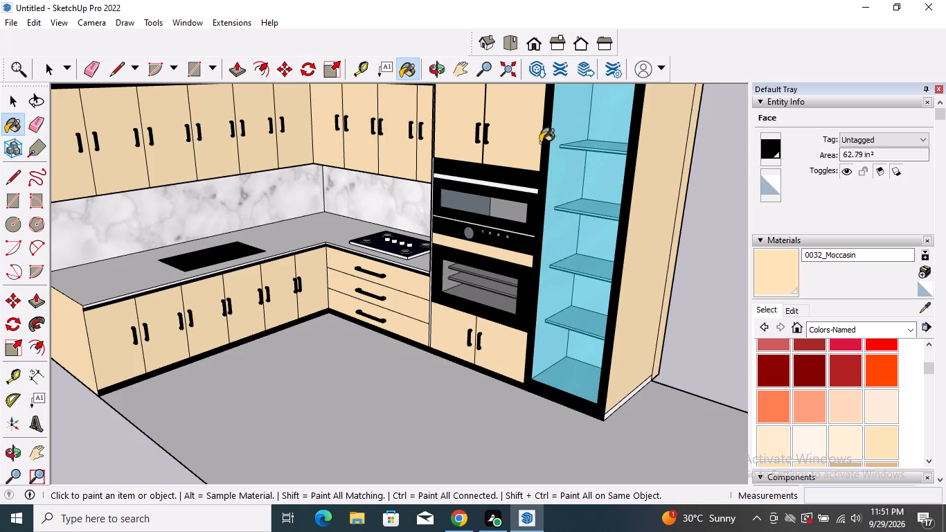
scroll(520, 179, "up", 10)
left_click(510, 195)
key("space")
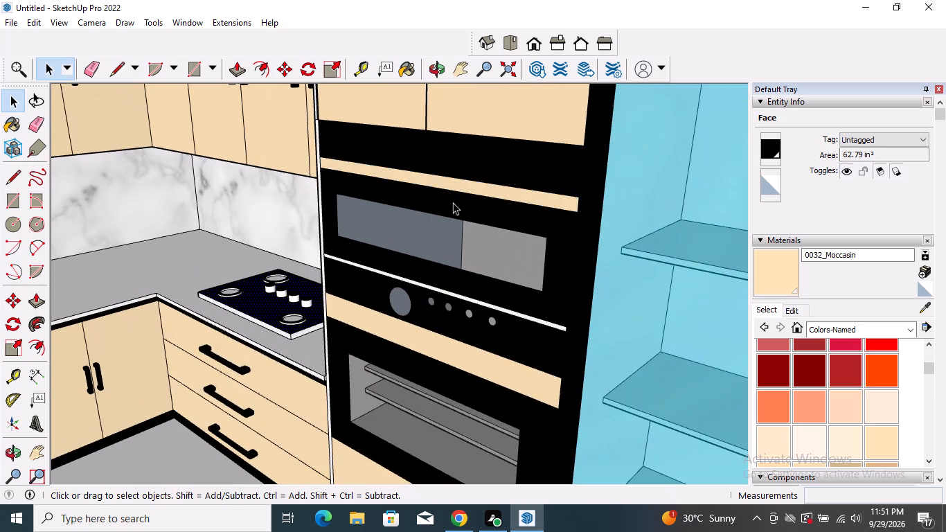
Paint the kitchen floor with Marble Carrara Gold Floor Tile from the Tile material collection.
scroll(268, 233, "down", 12)
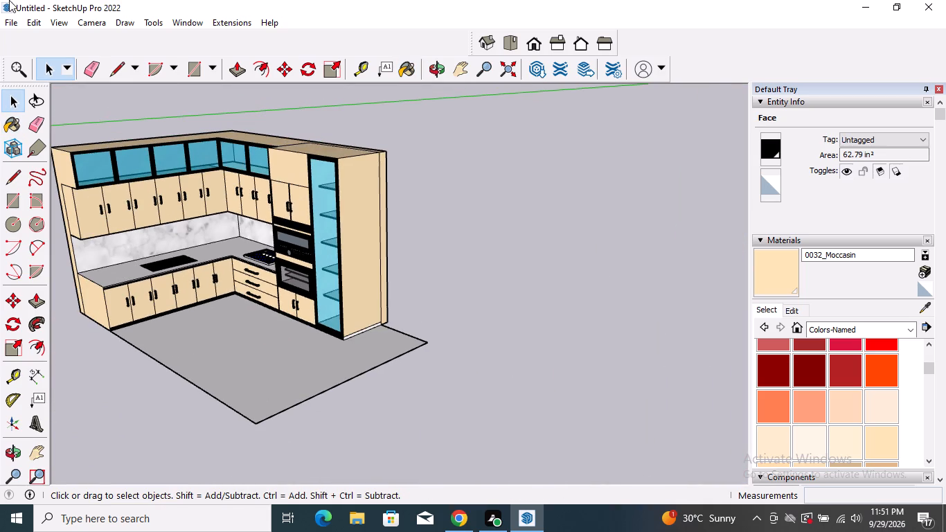
left_click(772, 310)
left_click(891, 332)
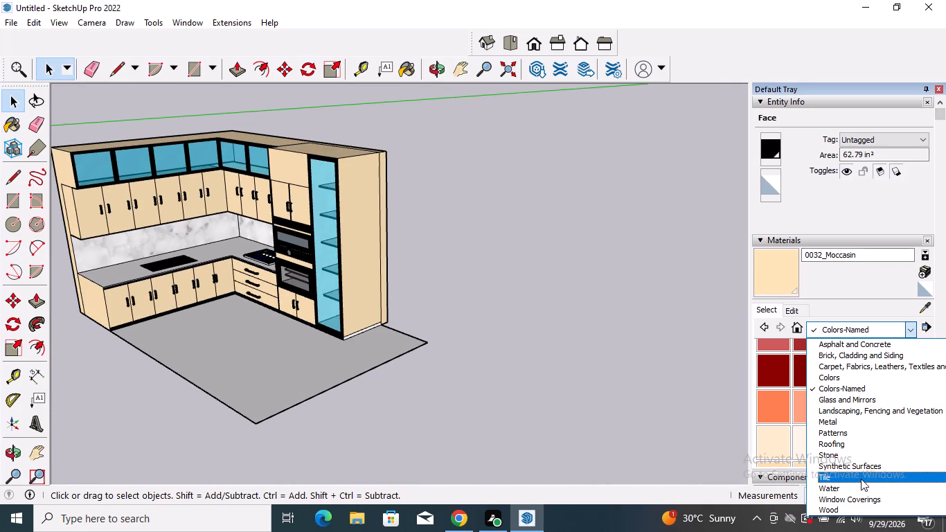
left_click(861, 479)
scroll(860, 418, "down", 4)
scroll(803, 389, "up", 2)
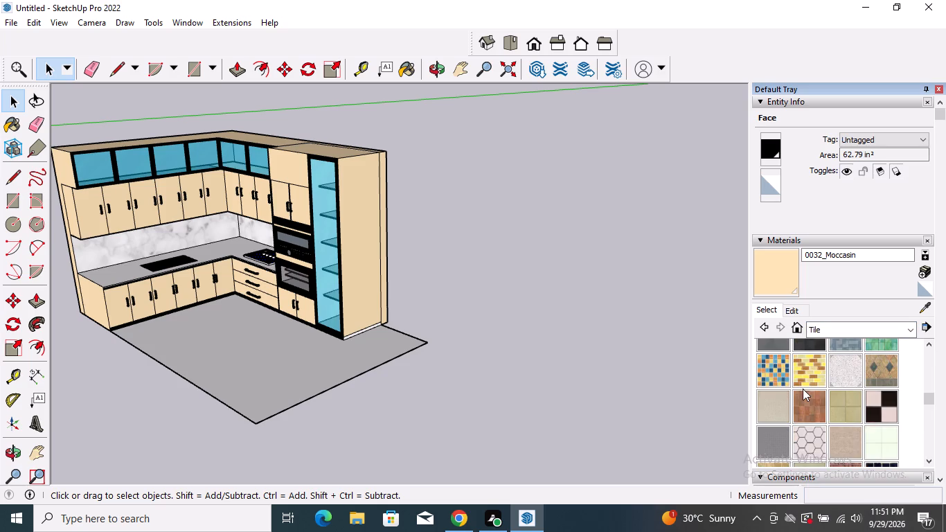
scroll(825, 394, "down", 2)
scroll(823, 396, "up", 3)
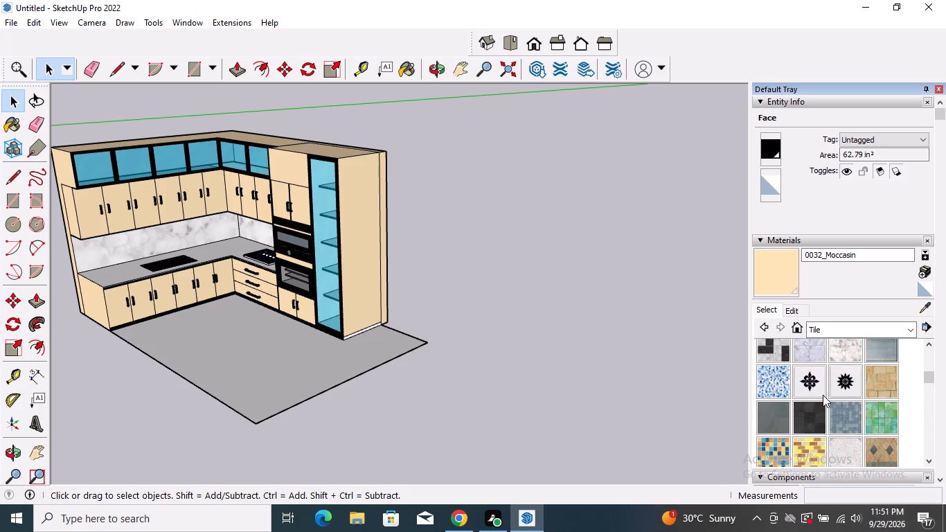
scroll(839, 423, "down", 1)
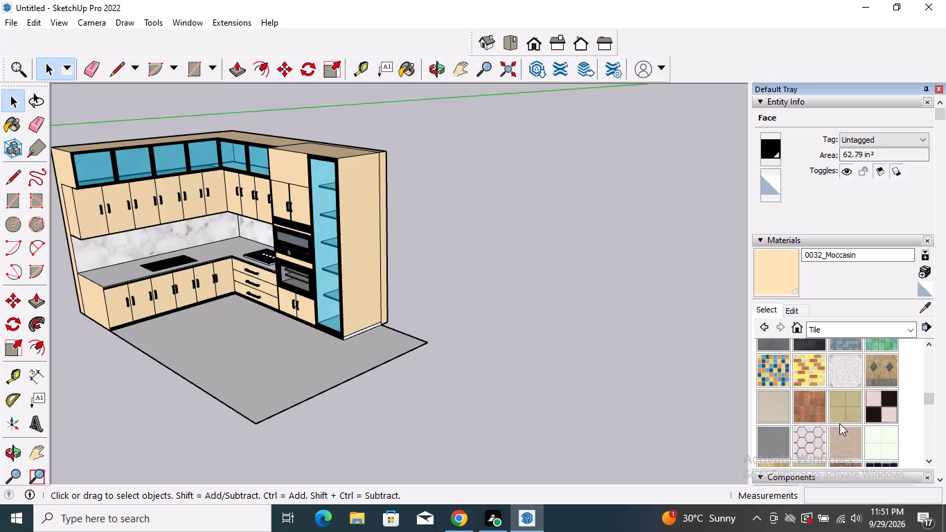
scroll(839, 423, "down", 2)
scroll(840, 423, "up", 2)
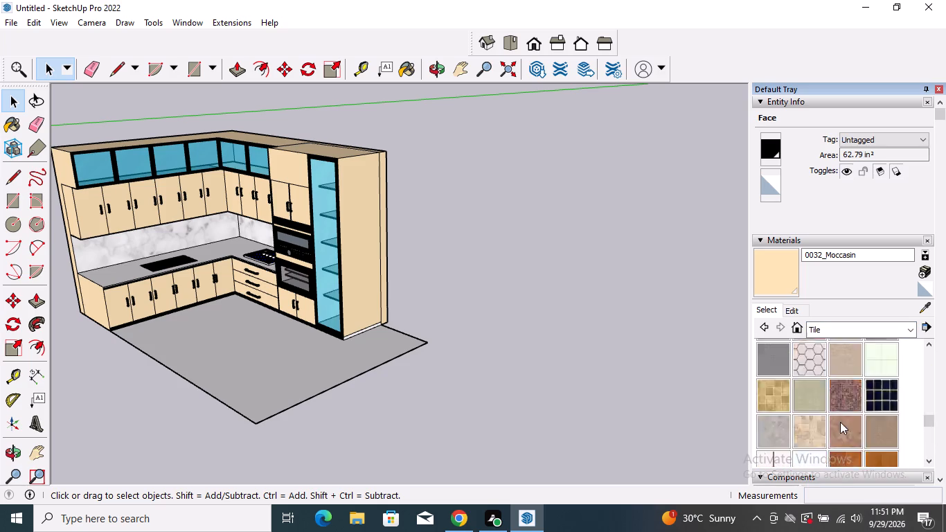
scroll(840, 422, "up", 5)
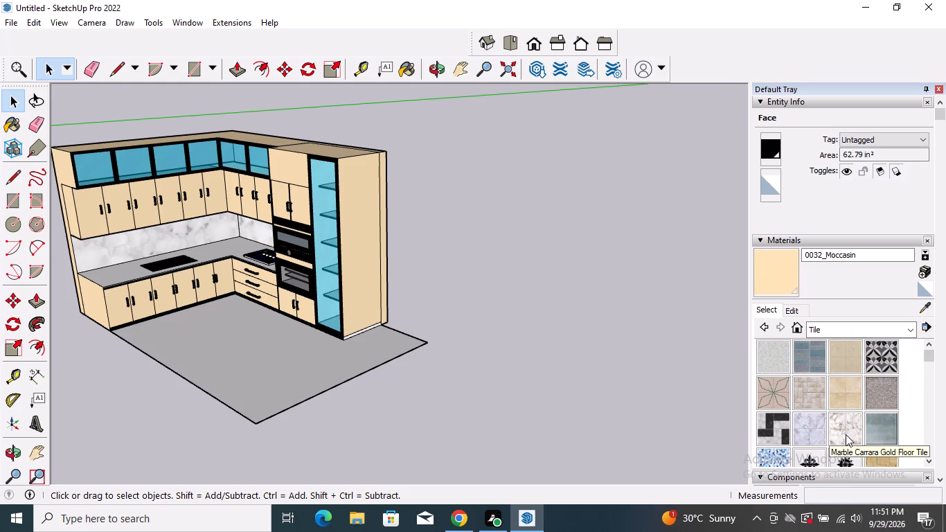
left_click(846, 434)
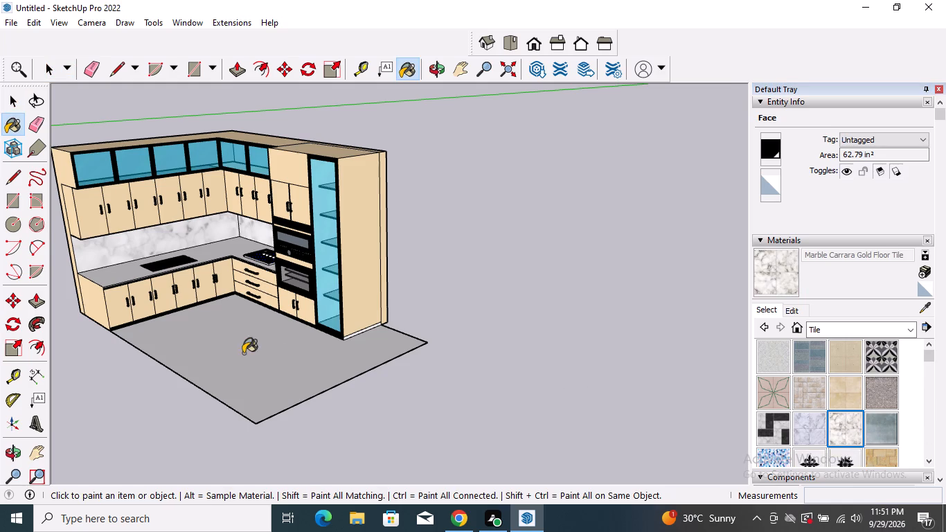
scroll(217, 310, "up", 7)
middle_click_drag(256, 355, 296, 345)
left_click(288, 393)
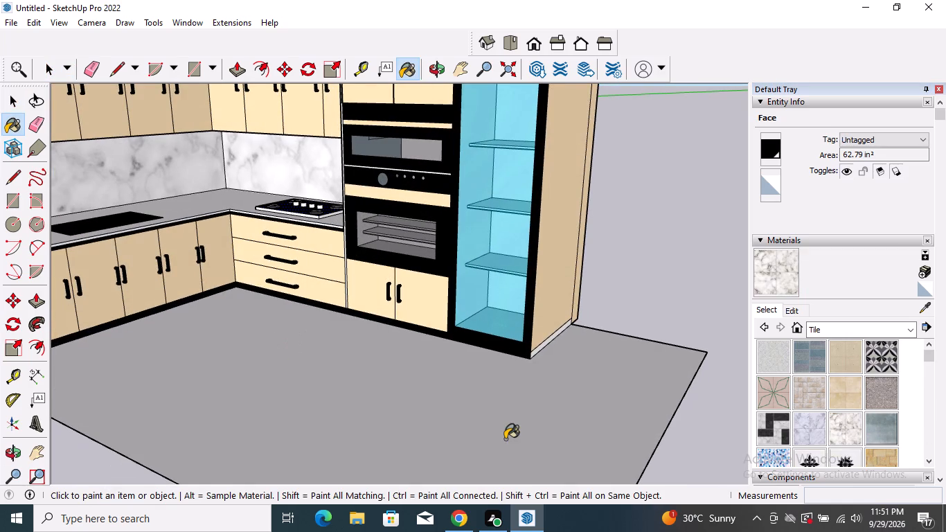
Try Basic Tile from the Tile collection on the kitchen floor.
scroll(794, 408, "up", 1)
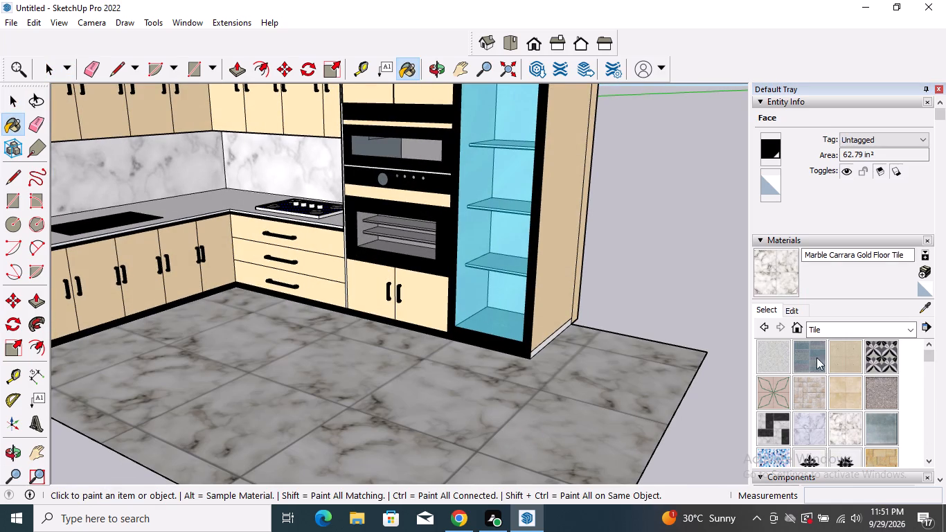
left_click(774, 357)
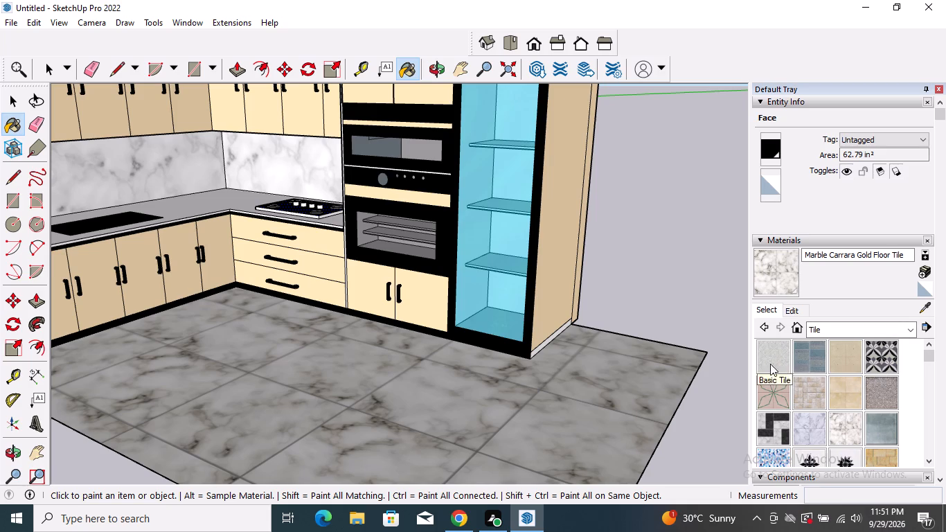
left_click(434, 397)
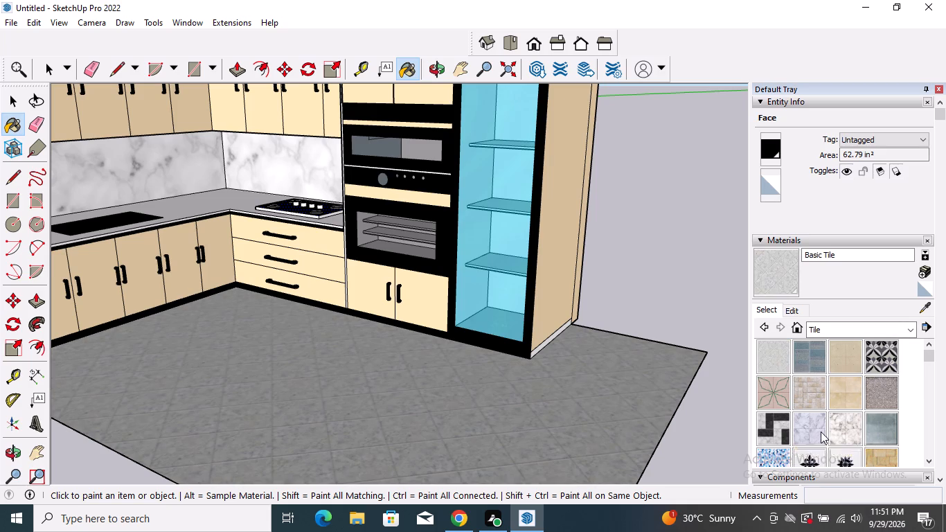
Repaint the kitchen floor with Marble Carrara Gold Floor Tile and leave the Paint Bucket.
left_click(838, 425)
left_click(410, 381)
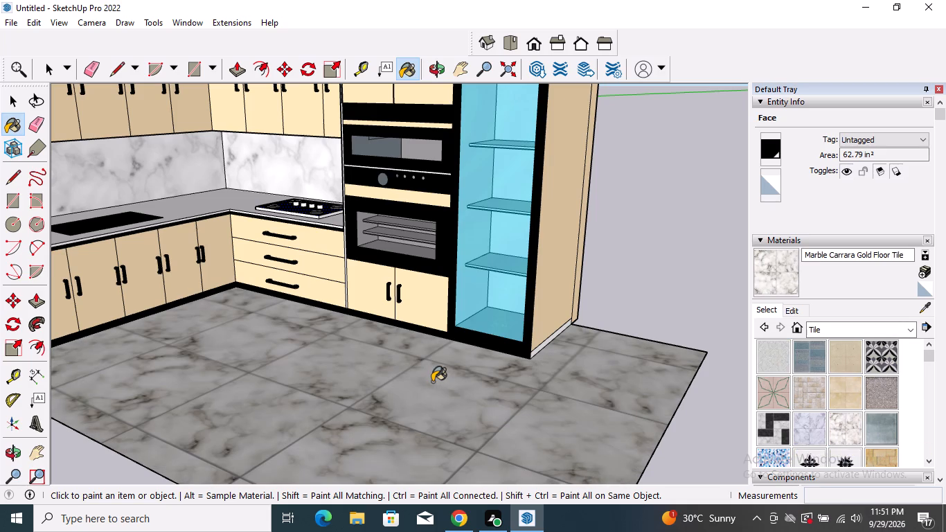
middle_click_drag(429, 361, 425, 370)
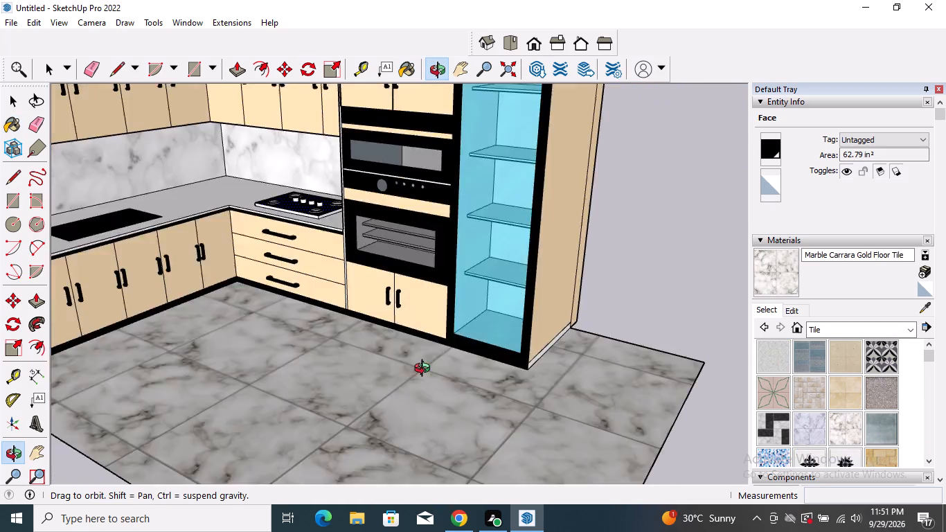
middle_click_drag(425, 370, 509, 423)
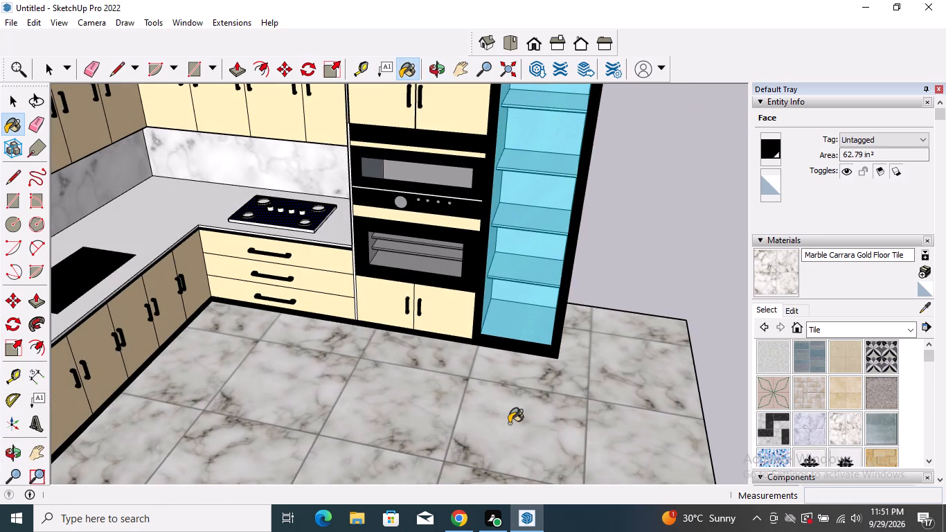
key("space")
Start saving the finished kitchen model to the Documents folder, beginning the file name with "Moder L-".
scroll(499, 364, "down", 9)
middle_click_drag(458, 443, 142, 414)
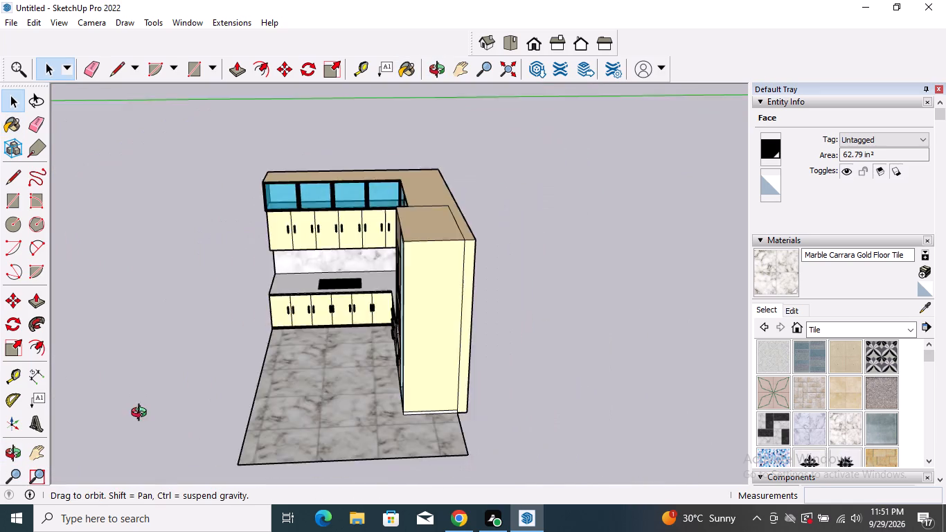
middle_click_drag(142, 414, 369, 376)
scroll(366, 259, "up", 5)
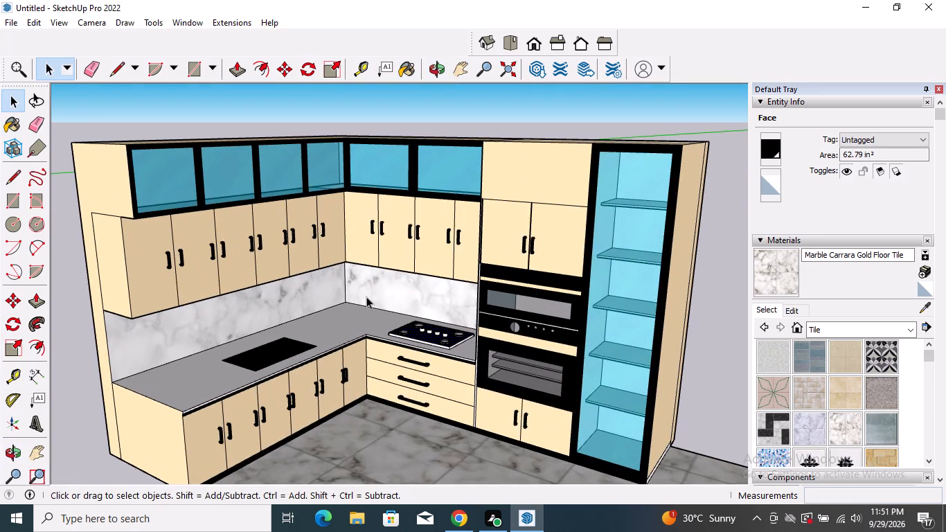
key("ctrl+s")
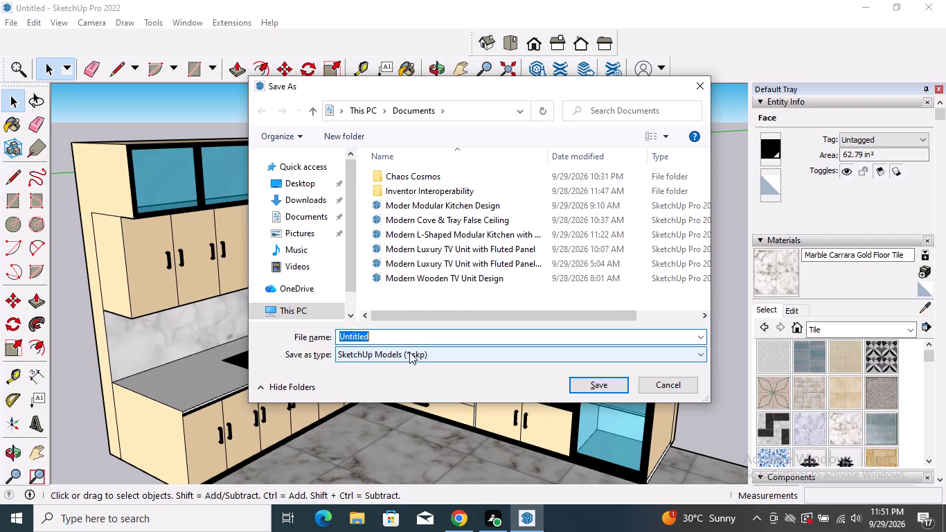
key("m")
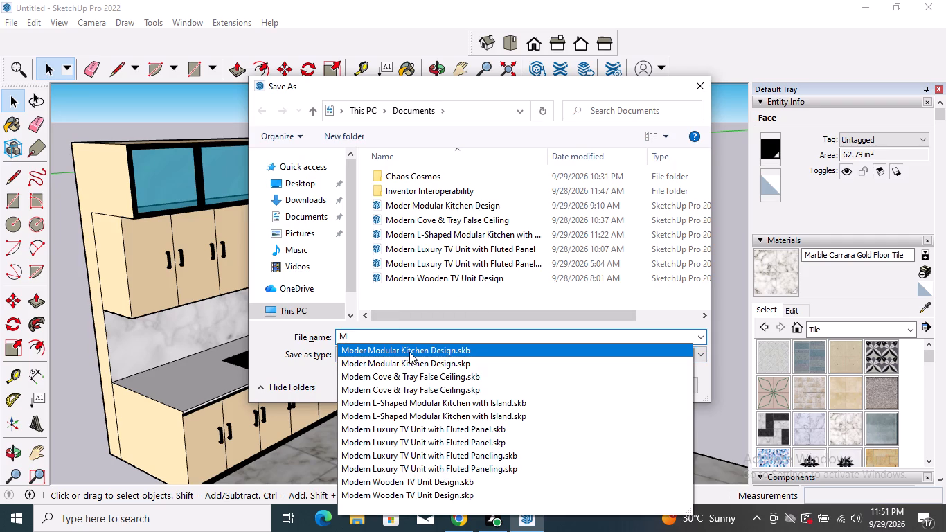
type("oder")
key("space")
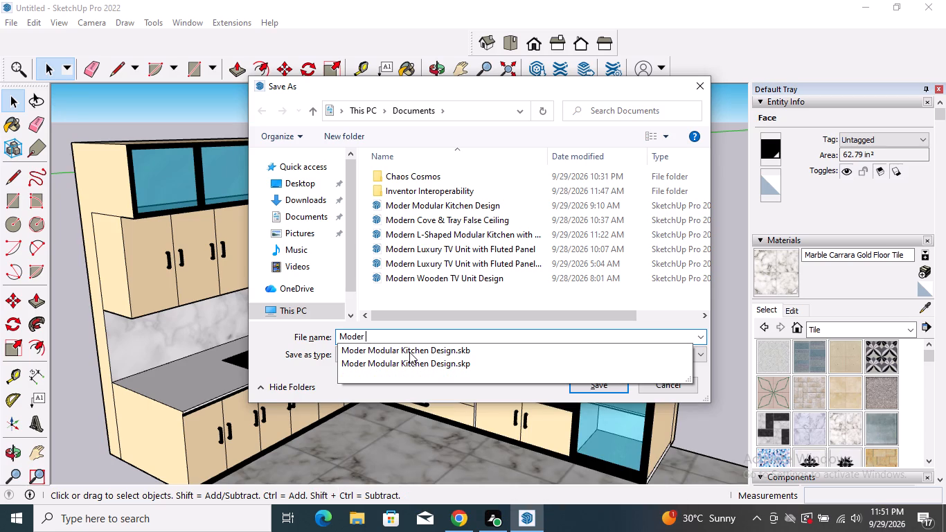
type("L-")
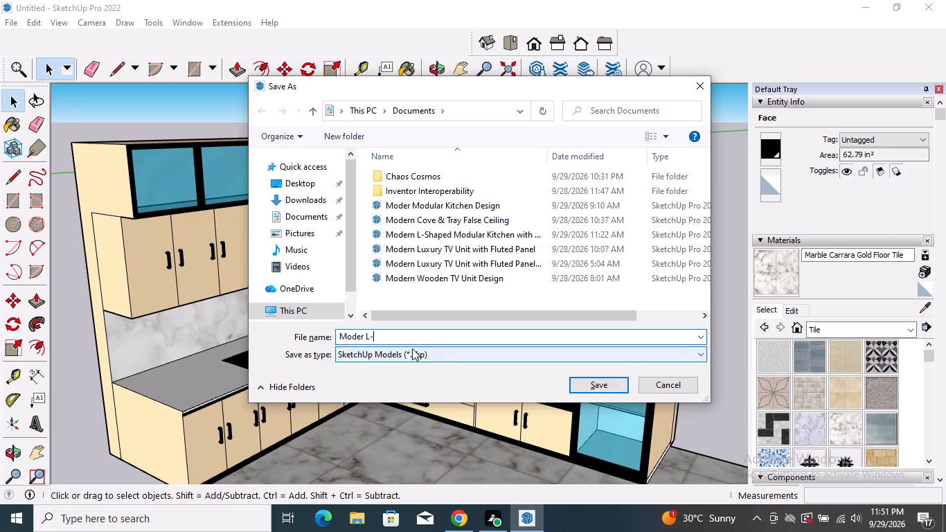
Set the file type of the saved model to SketchUp 2020 (*.skp).
left_click(397, 359)
key("s")
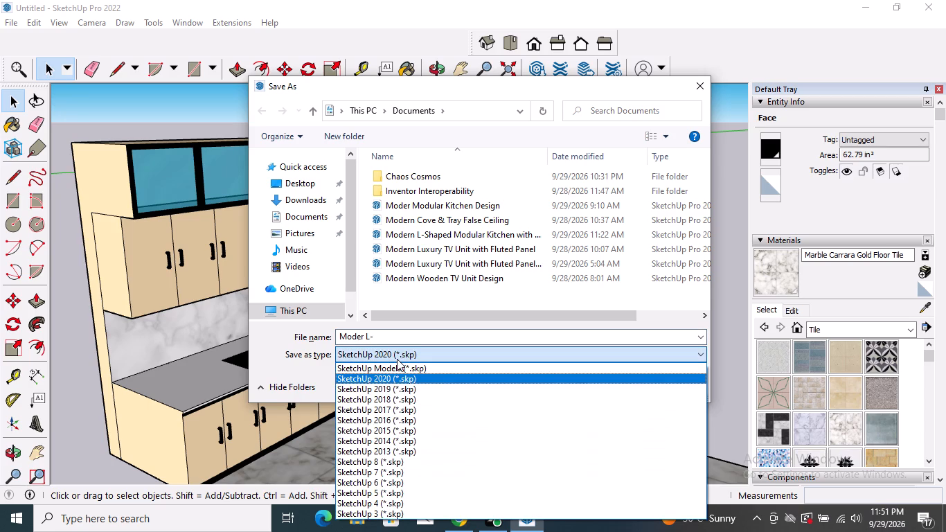
left_click(397, 359)
type("haped")
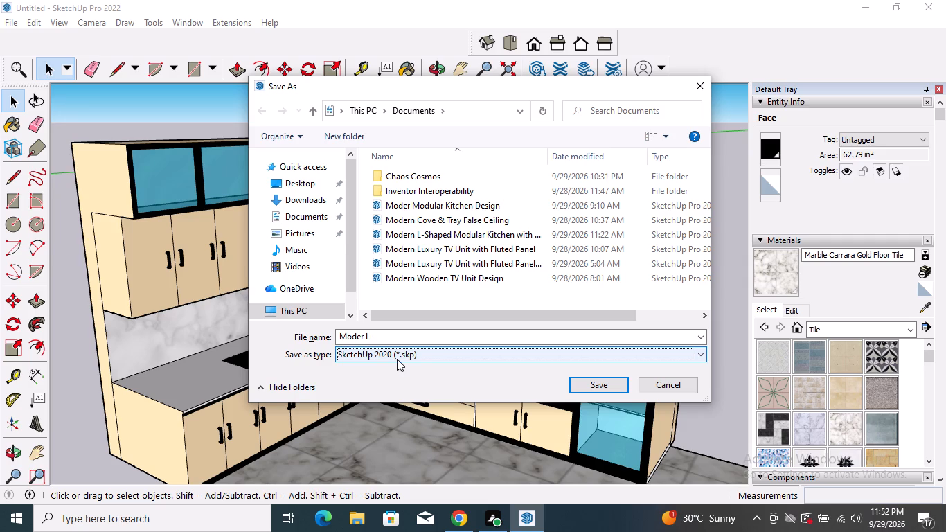
key("space")
key("m")
type("odu")
type("lar")
key("space")
key("k")
key("i")
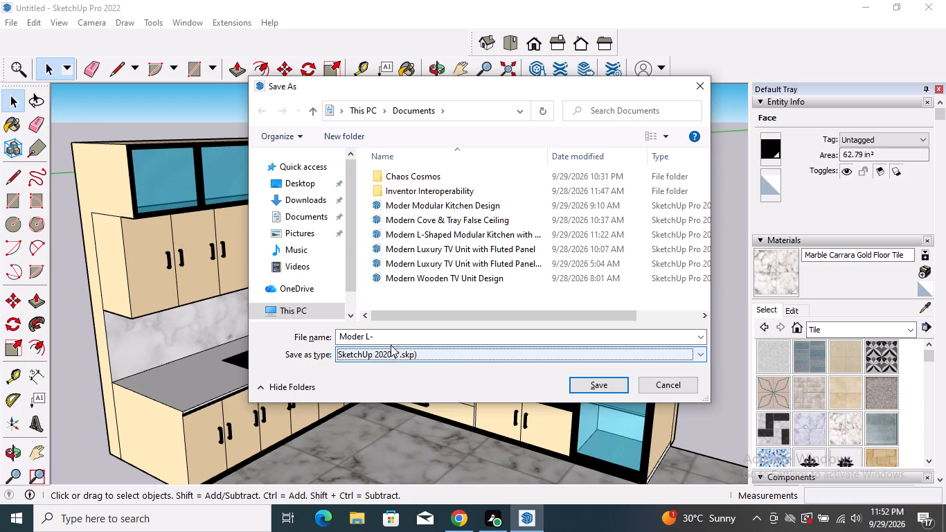
Complete the file name as "Moder L-Shaped Modular Kitchen" and save the model in Documents.
left_click(377, 339)
left_click(377, 339)
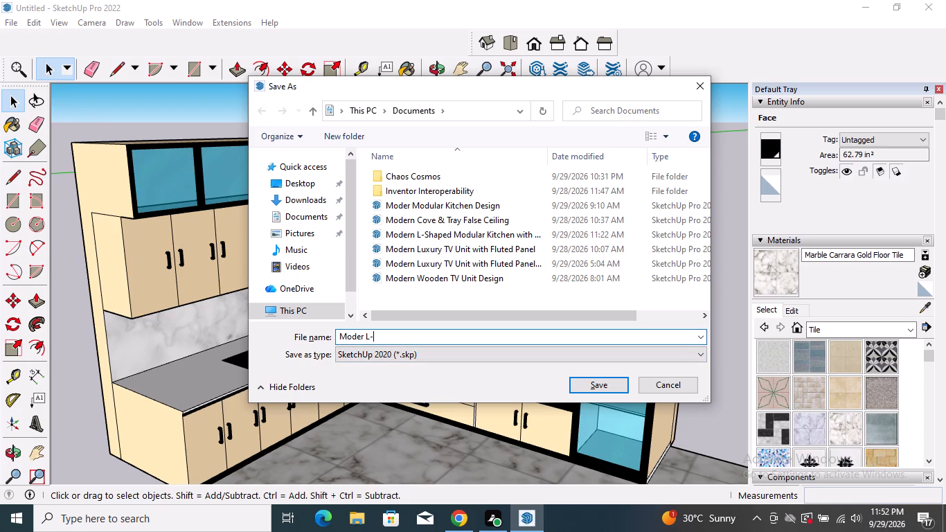
key("s")
type("haped")
key("space")
key("m")
key("o")
key("d")
key("u")
key("l")
type("ar")
key("space")
key("k")
type("itv")
key("BackSpace")
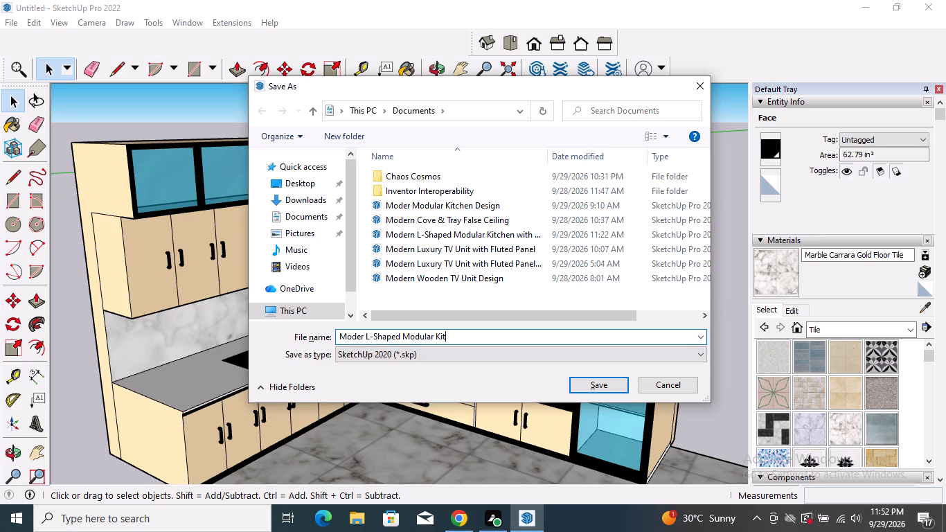
key("c")
type("hen")
left_click(591, 389)
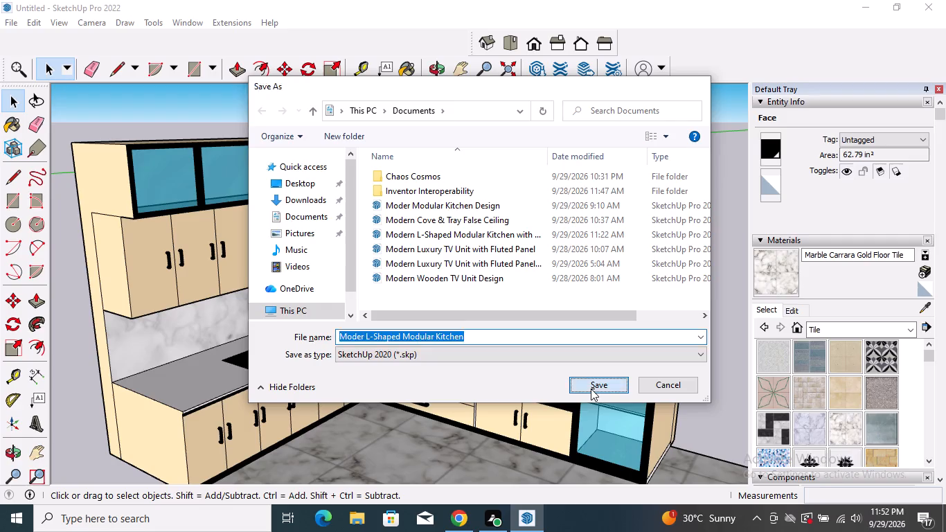
left_click(450, 347)
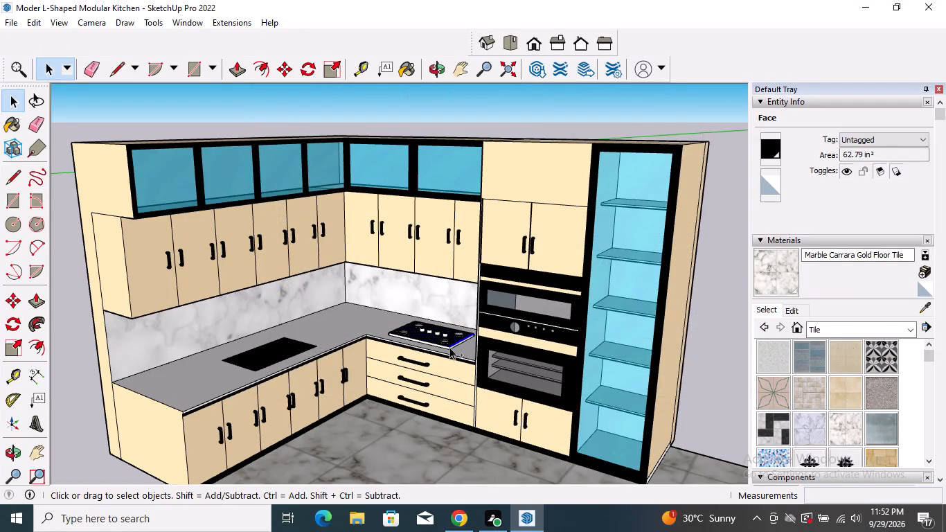
key("ctrl+s")
Open the model Modern L-Shaped Modular Kitchen with Island from Documents.
left_click(8, 15)
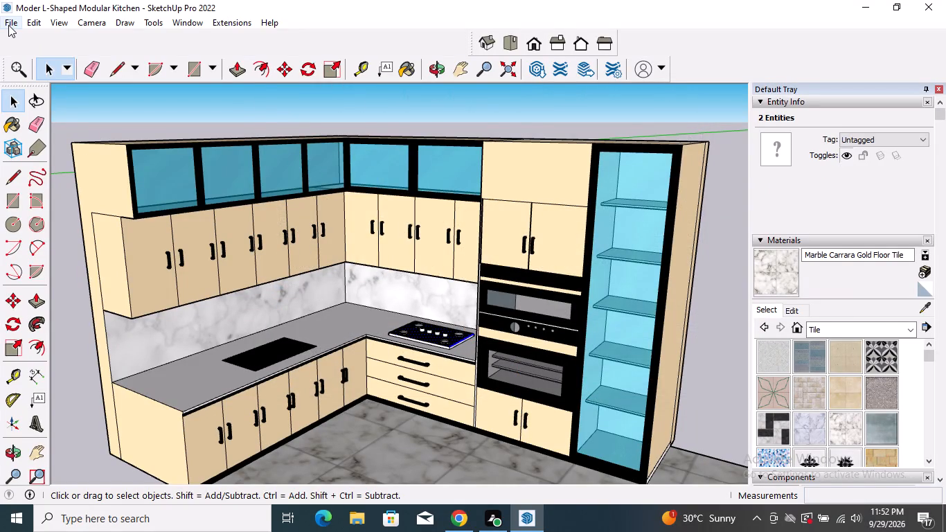
left_click(8, 25)
left_click(44, 69)
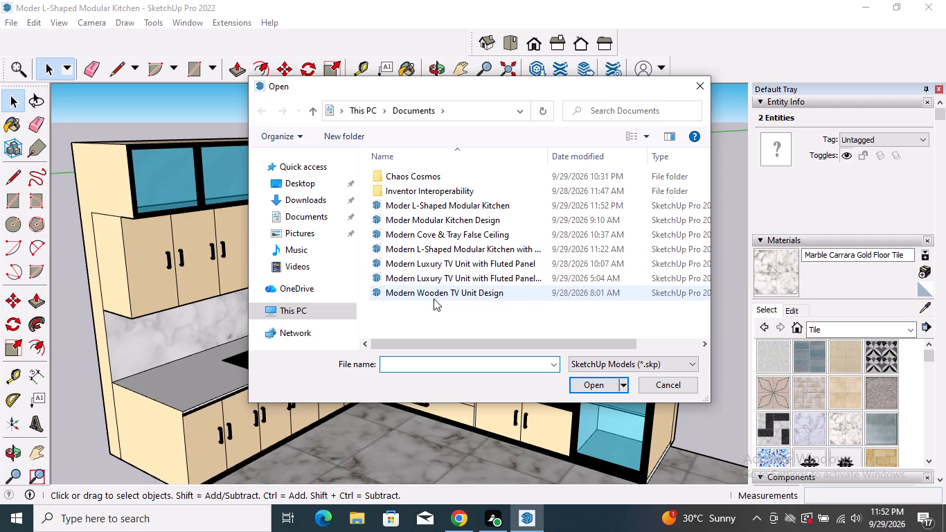
left_click(438, 250)
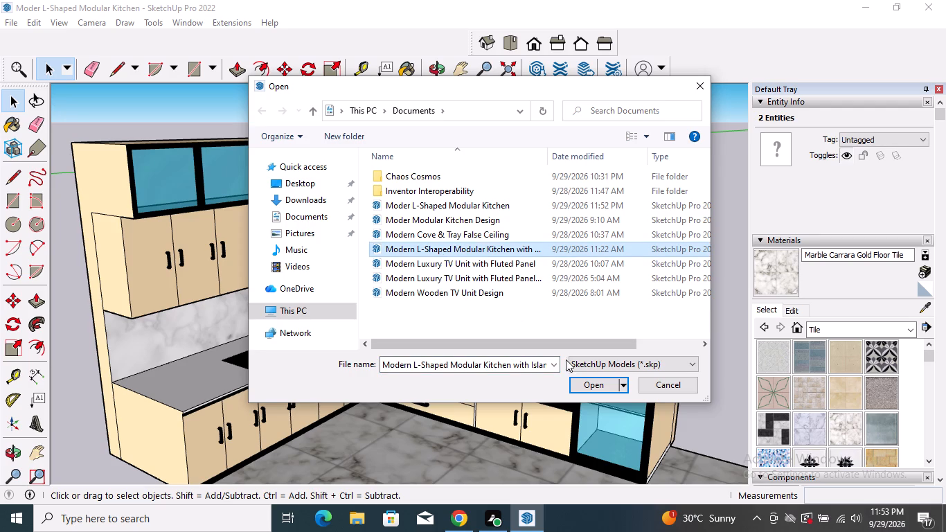
left_click(584, 383)
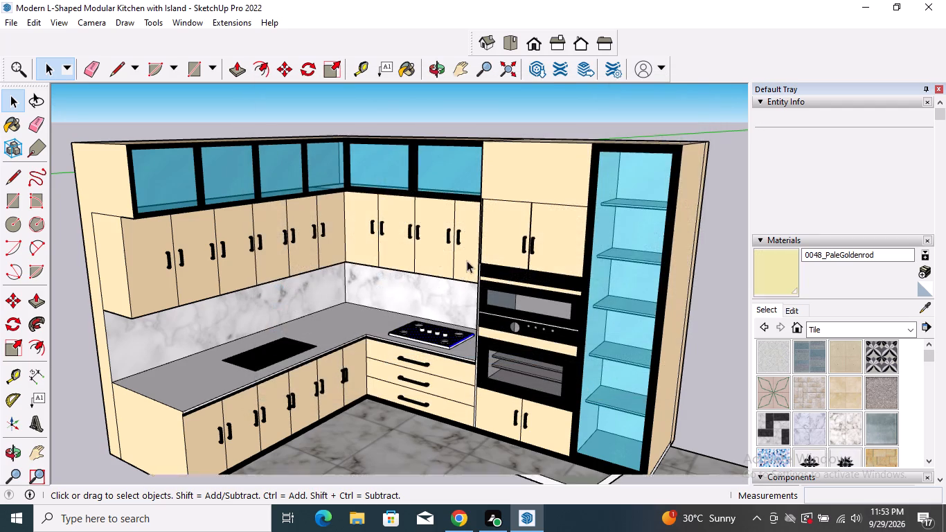
Copy the white faucet group standing behind the sink under the window.
scroll(404, 271, "up", 7)
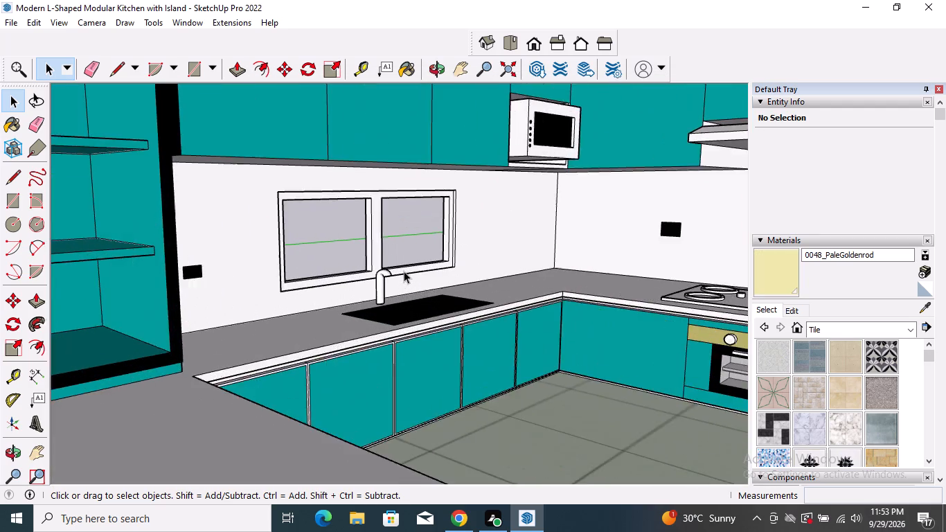
scroll(404, 271, "up", 4)
left_click(373, 289)
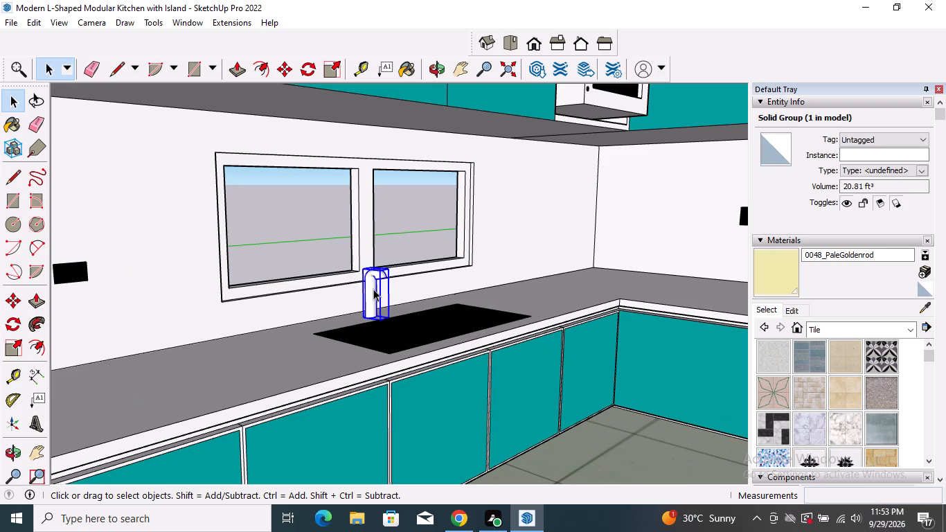
key("ctrl+c")
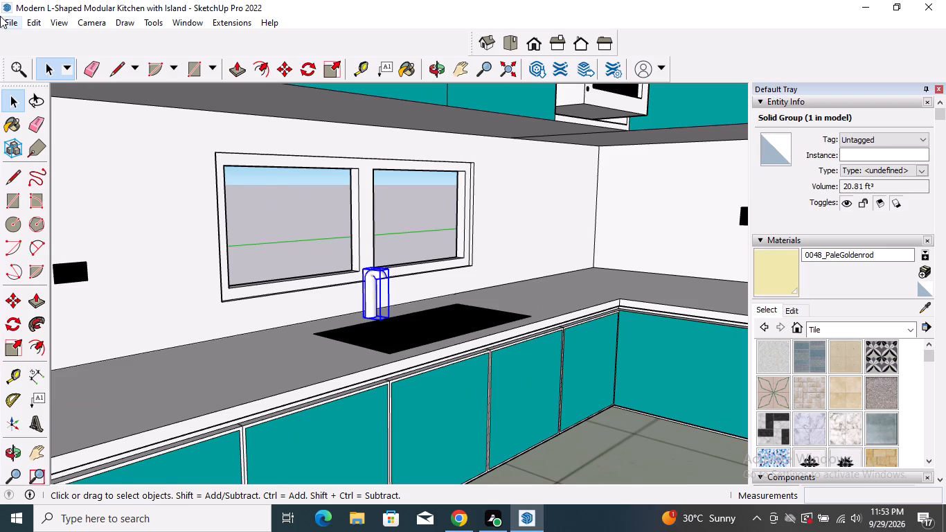
Reopen the Moder L-Shaped Modular Kitchen model from Documents.
left_click(0, 16)
left_click(51, 76)
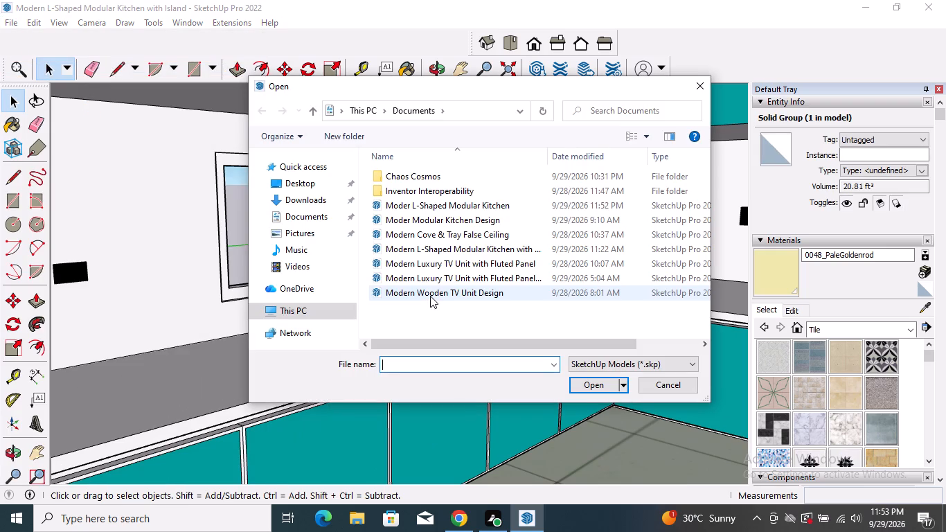
left_click(546, 207)
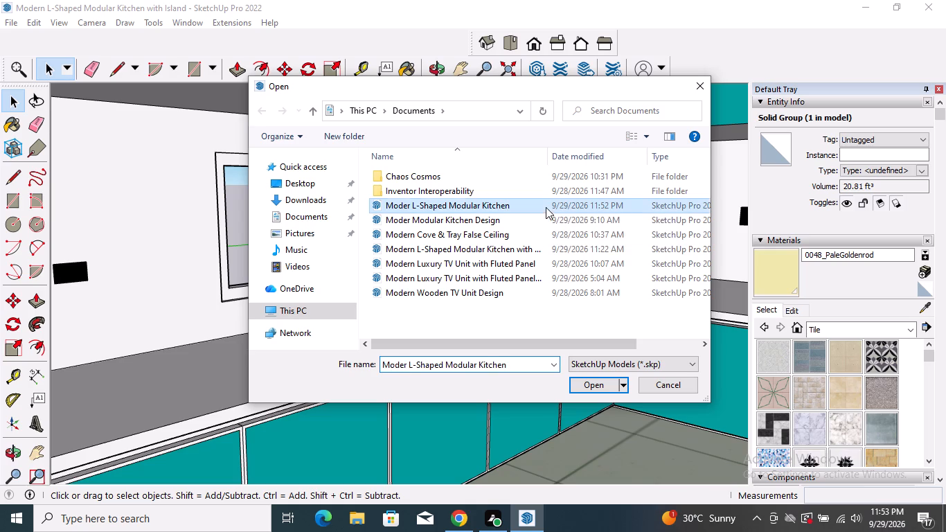
left_click(603, 391)
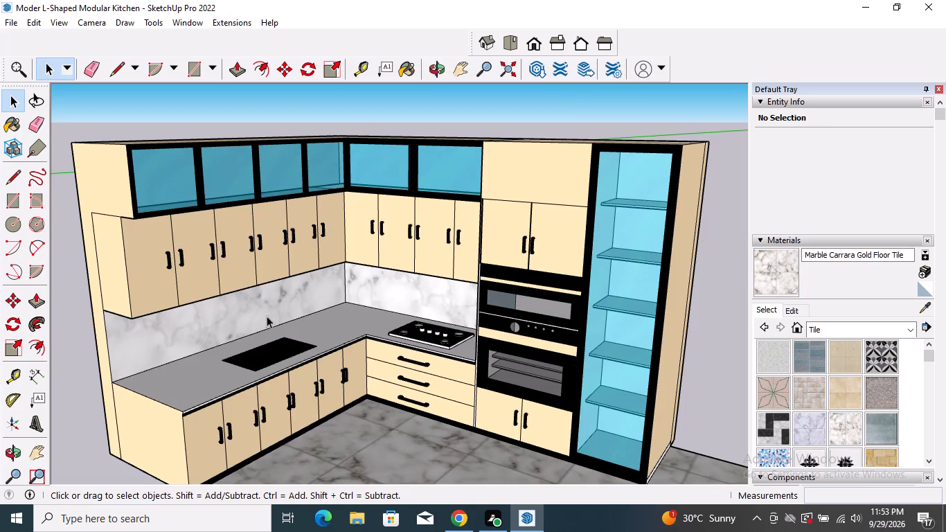
Paste the copied faucet onto open ground beside the kitchen, on the sink-counter side.
scroll(266, 321, "up", 9)
left_click(243, 352, "ctrl")
key("ctrl+v")
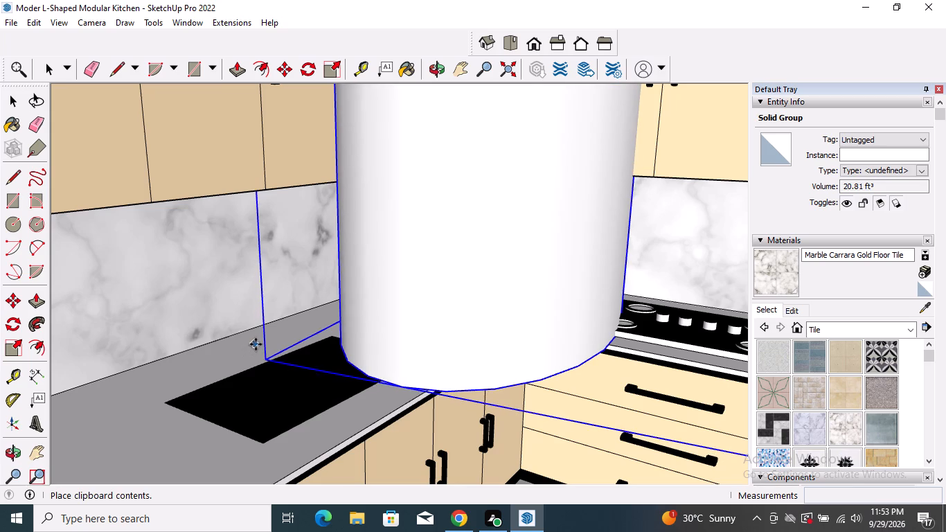
scroll(251, 352, "down", 7)
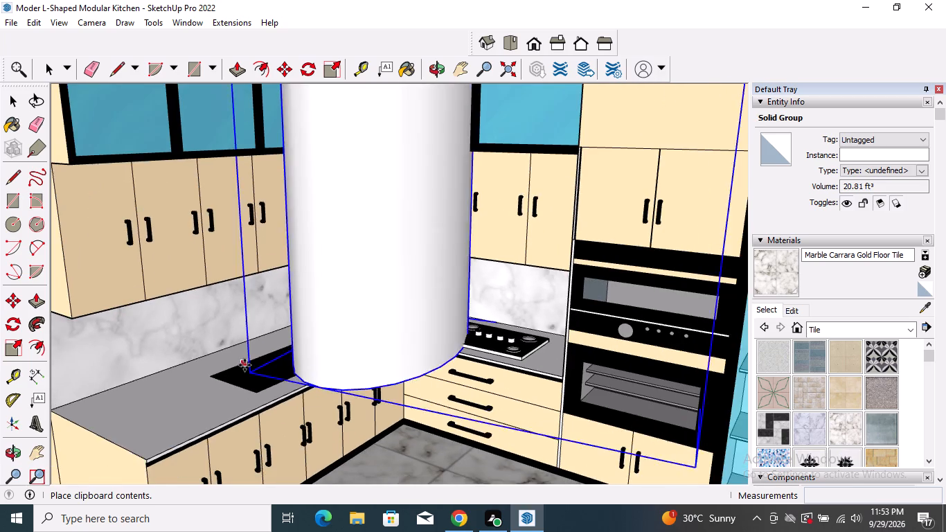
scroll(244, 365, "down", 12)
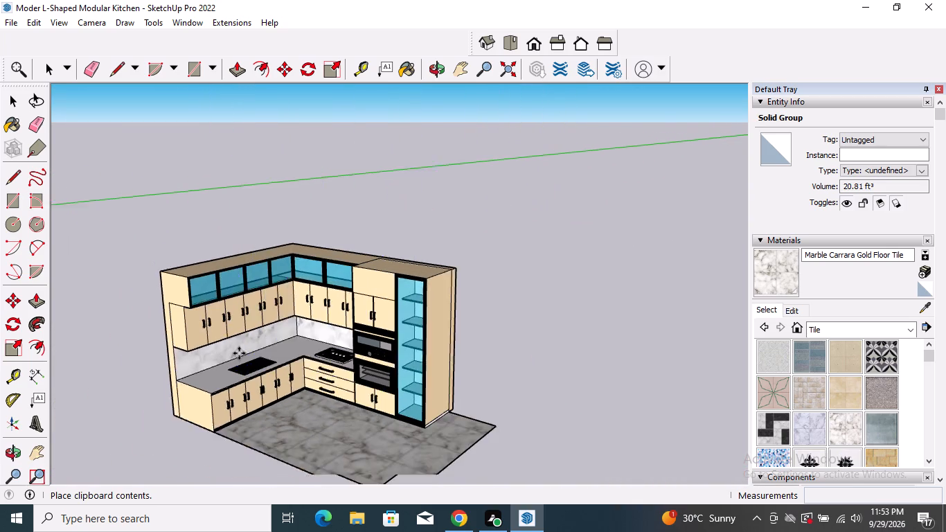
scroll(241, 351, "down", 6)
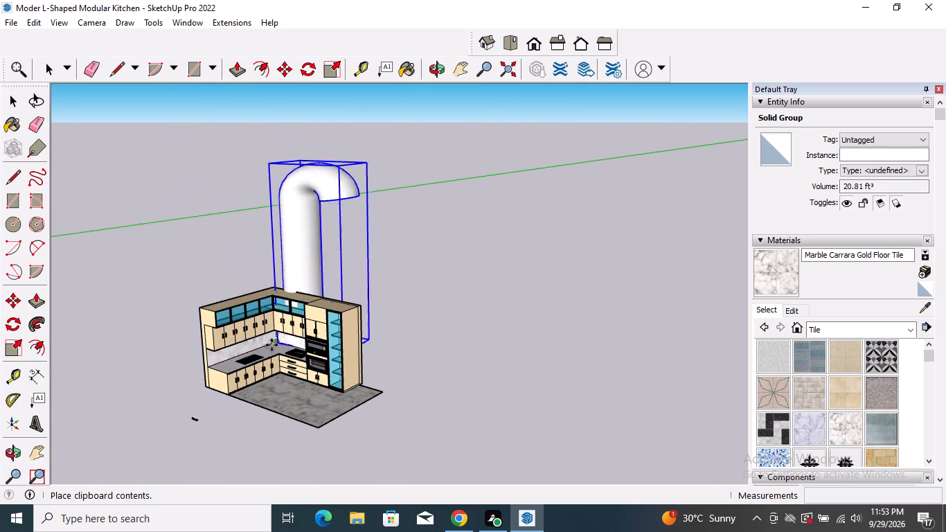
left_click(79, 434)
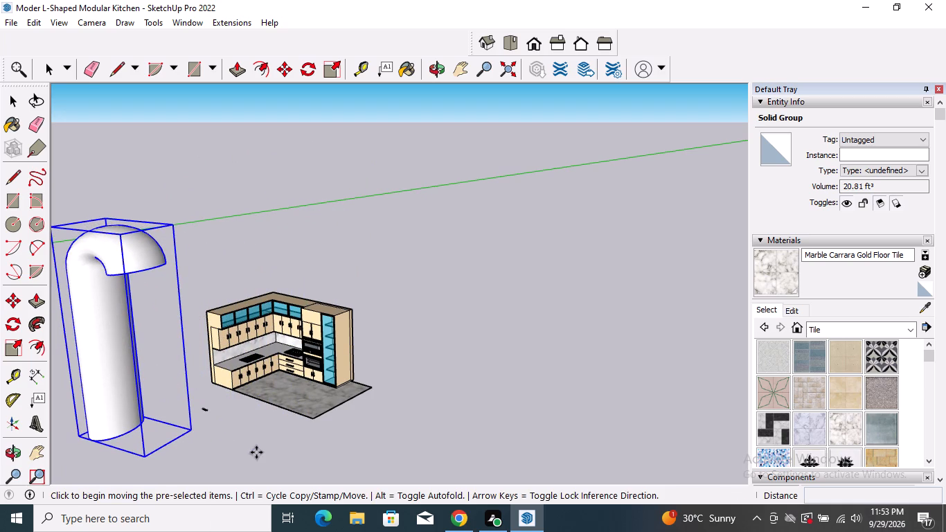
key("space")
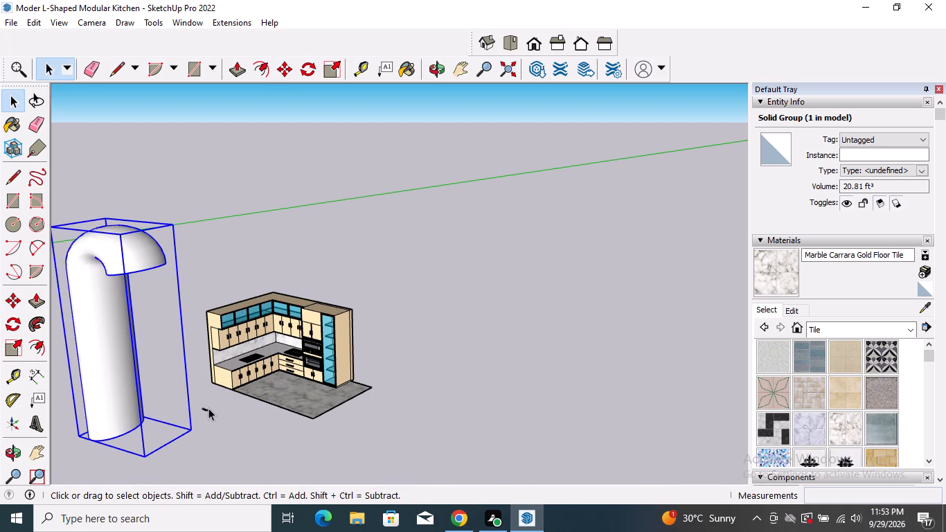
Delete the small stray group lying on the ground outside the kitchen.
left_click(205, 412)
key("Delete")
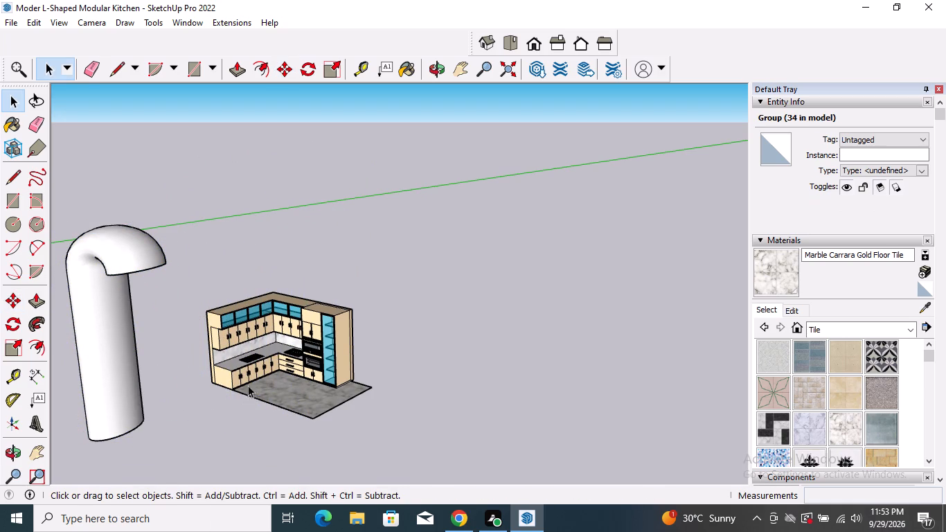
Scale the oversized faucet down along all three axes, using factors of 0.42 in height and 0.42 on the red axis.
scroll(277, 365, "down", 5)
scroll(78, 357, "up", 3)
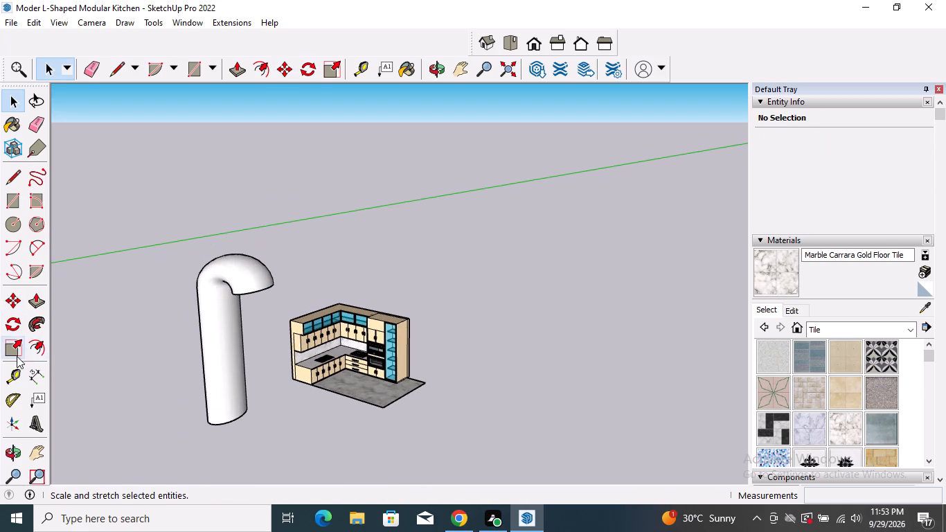
left_click(16, 353)
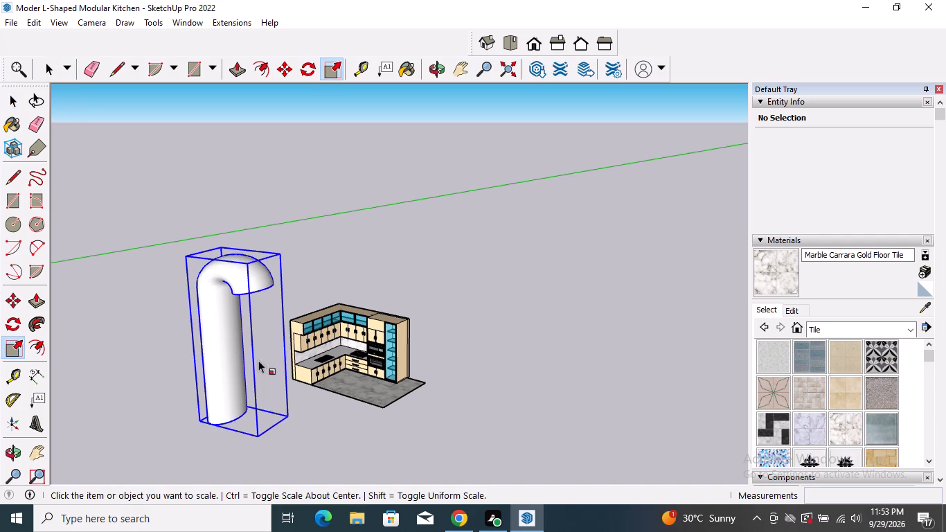
left_click(229, 329)
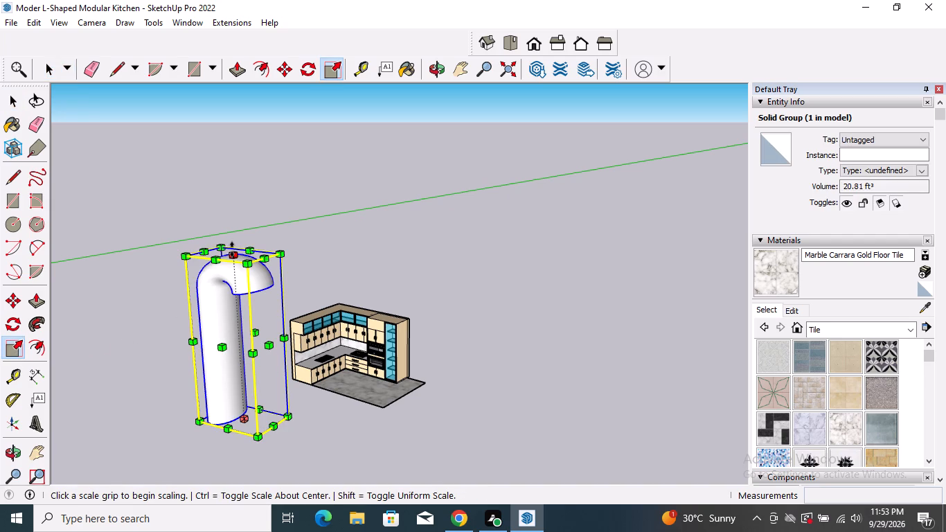
left_click(232, 249)
left_click(226, 356)
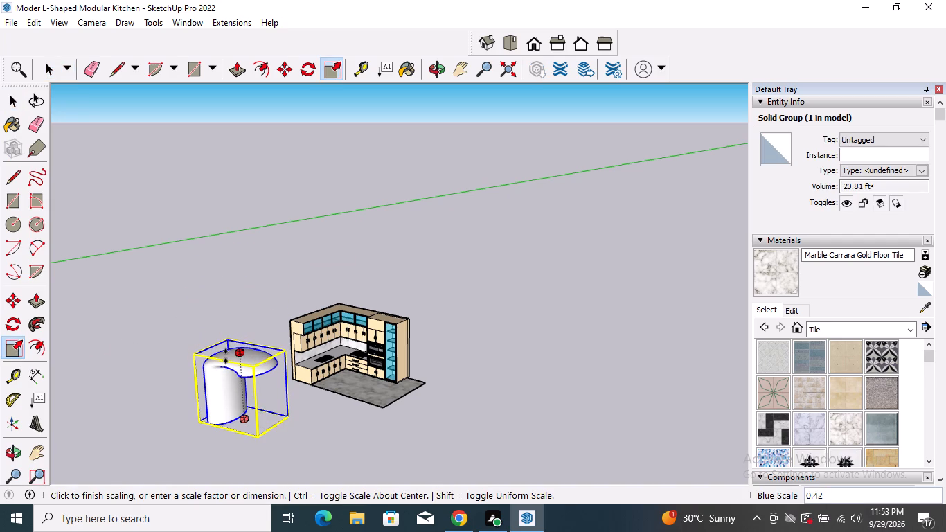
left_click(276, 391)
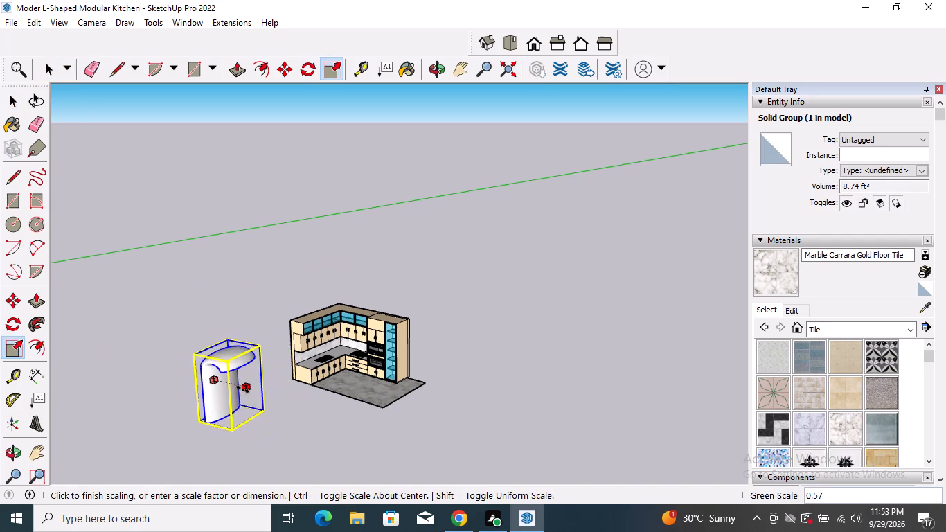
left_click(228, 387)
left_click(204, 395)
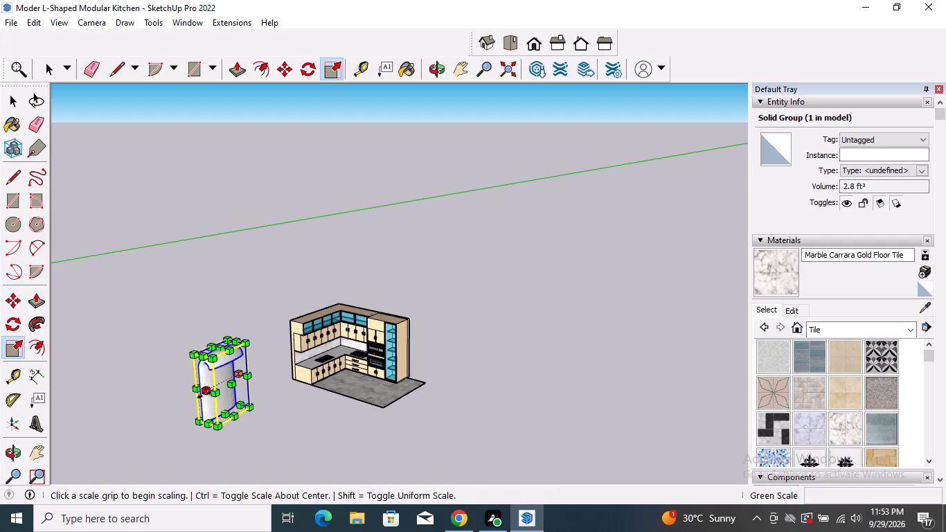
left_click(226, 382)
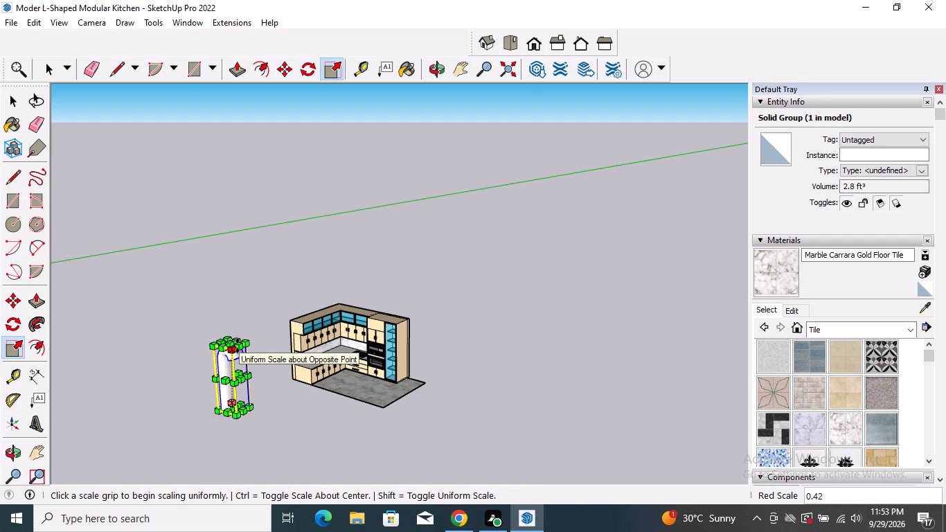
Scale the faucet down again, to about half its height and about 0.6 on the green and red axes.
scroll(238, 345, "up", 8)
left_click(225, 344)
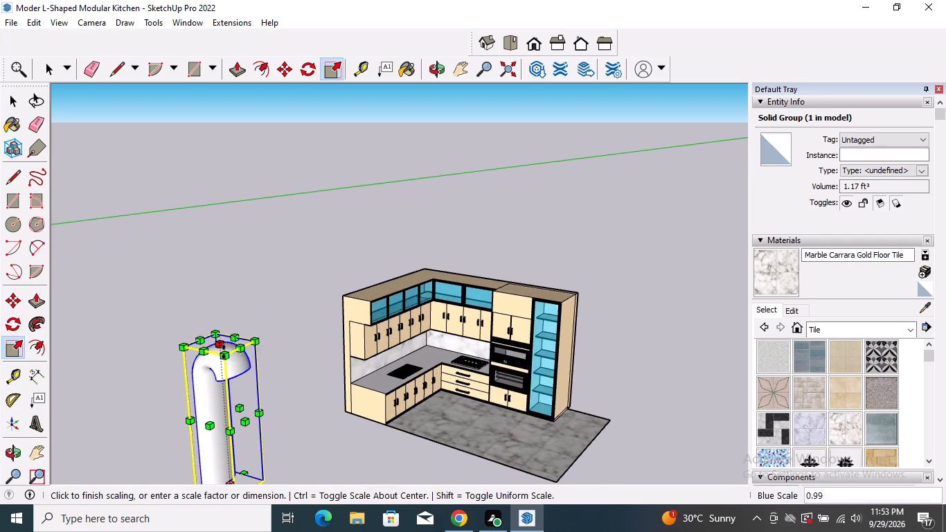
left_click(225, 411)
scroll(282, 290, "down", 4)
scroll(238, 376, "up", 7)
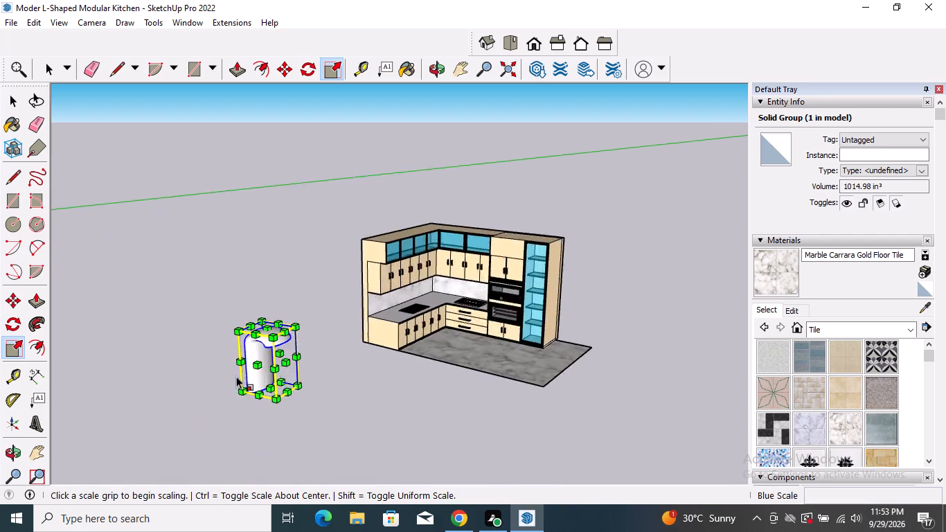
scroll(236, 376, "up", 6)
left_click(352, 343)
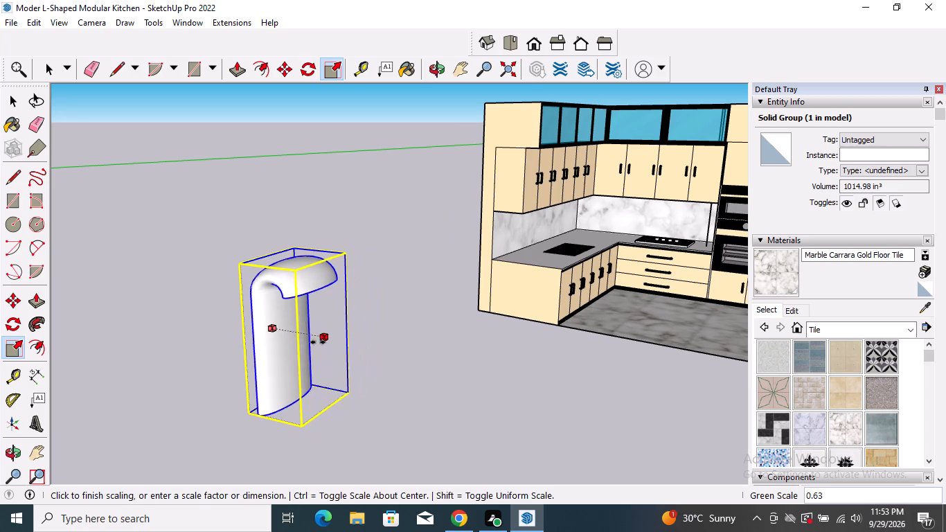
left_click(316, 342)
left_click(263, 348)
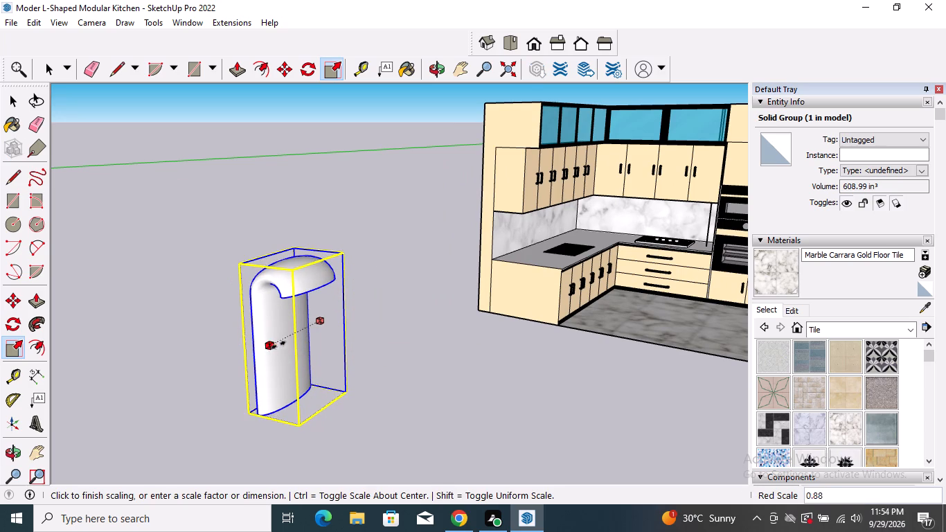
left_click(292, 337)
Shrink the faucet further with scale factors of 0.80 in height, about 0.66 on green and 0.50 on red.
middle_click_drag(277, 346, 314, 362)
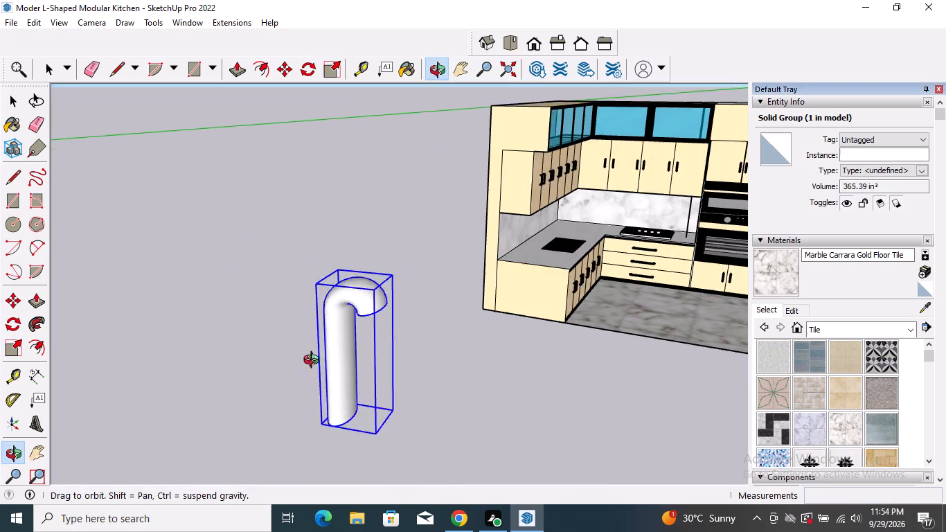
middle_click_drag(314, 362, 322, 364)
left_click(376, 283)
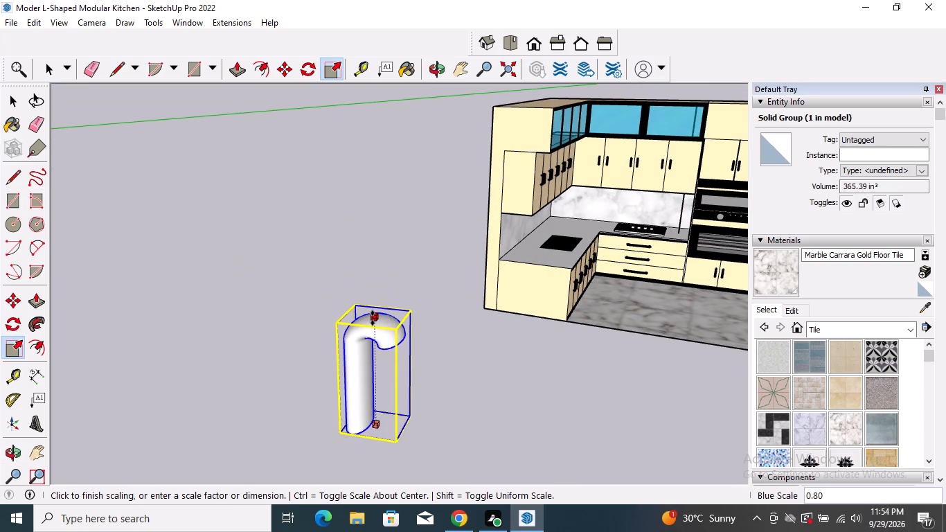
left_click(373, 318)
left_click(402, 373)
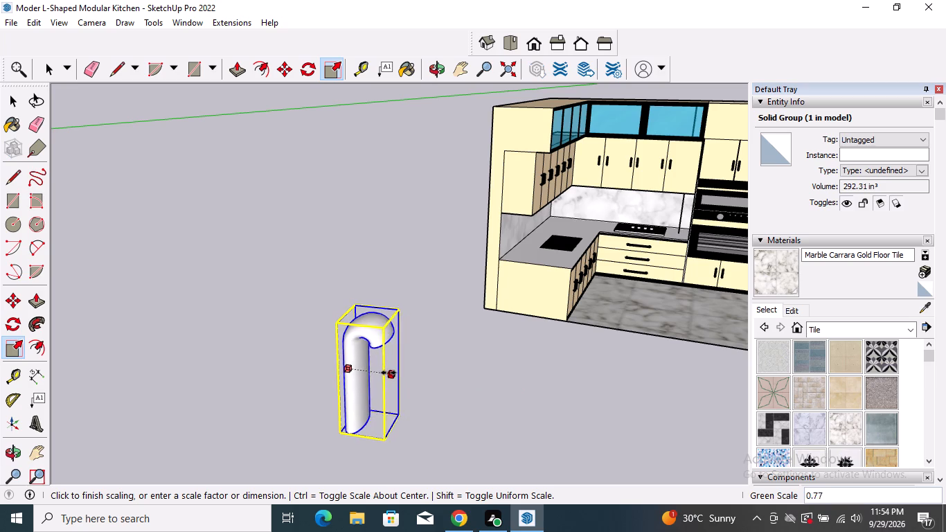
left_click(384, 373)
left_click(359, 384)
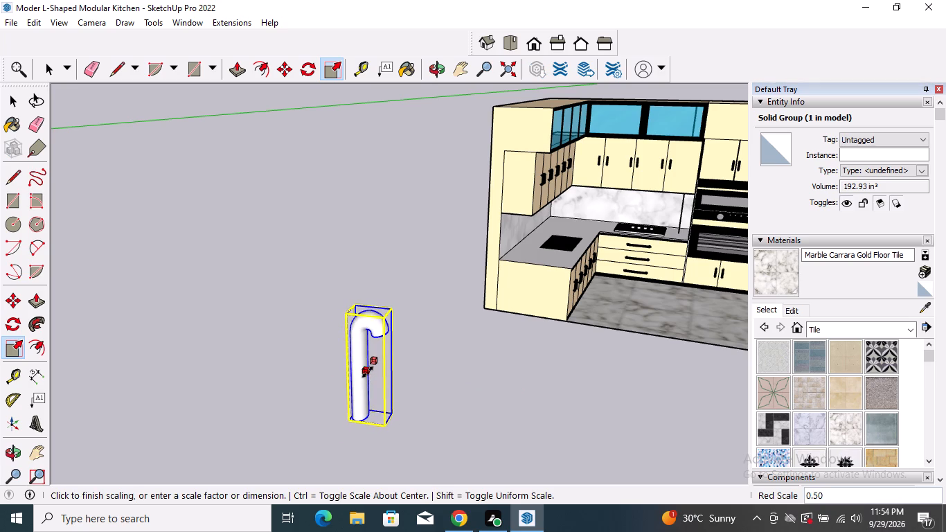
left_click(368, 372)
Slim the faucet down once more, scaling 0.80 in height, 0.73 on red and about 0.8 on green.
middle_click_drag(408, 377, 141, 342)
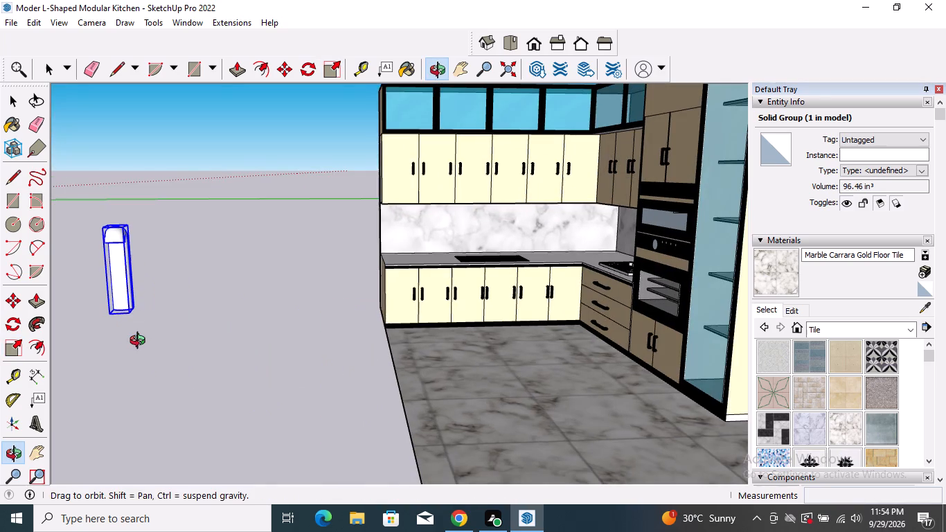
middle_click_drag(141, 342, 362, 335)
scroll(293, 291, "up", 3)
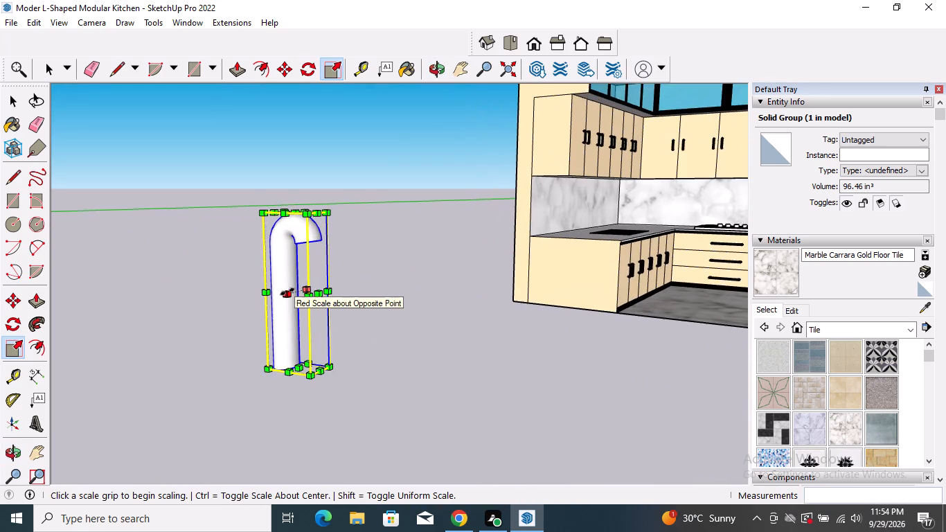
scroll(287, 292, "up", 2)
left_click(298, 198)
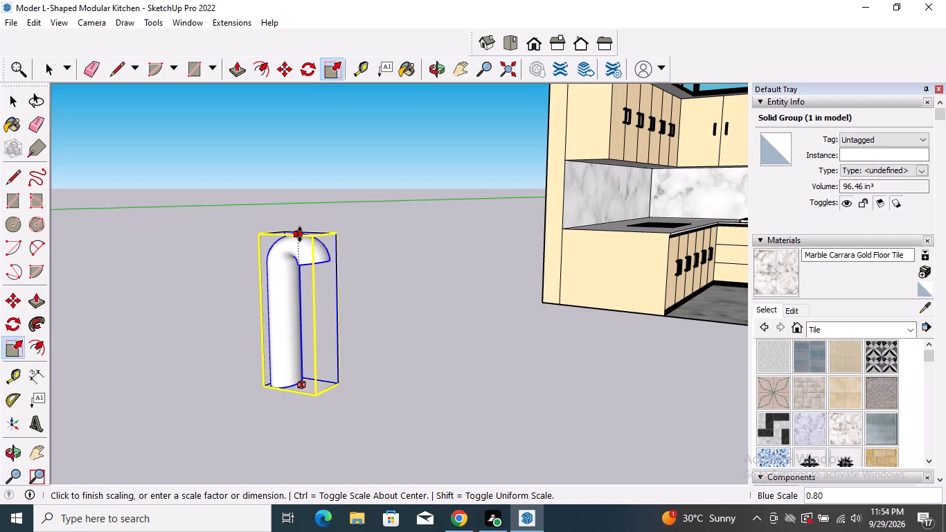
left_click(300, 234)
left_click(282, 311)
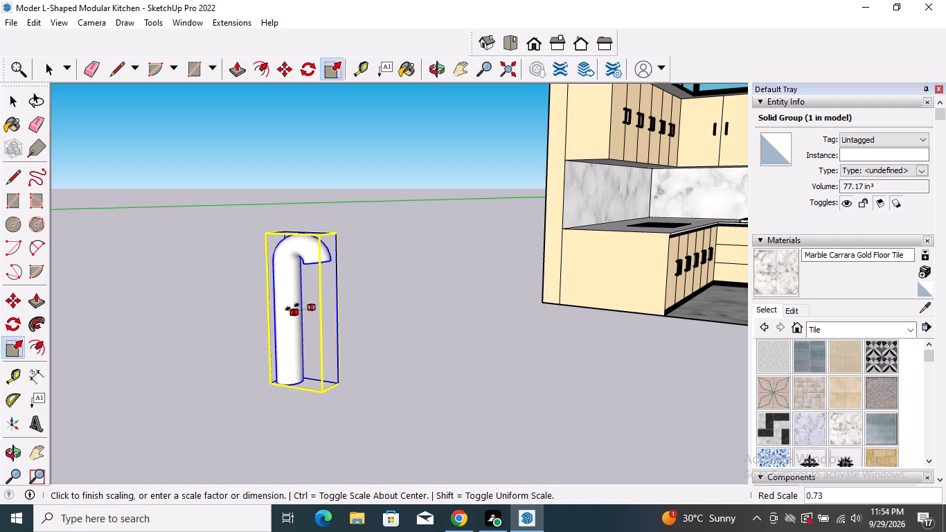
left_click(292, 307)
left_click(329, 310)
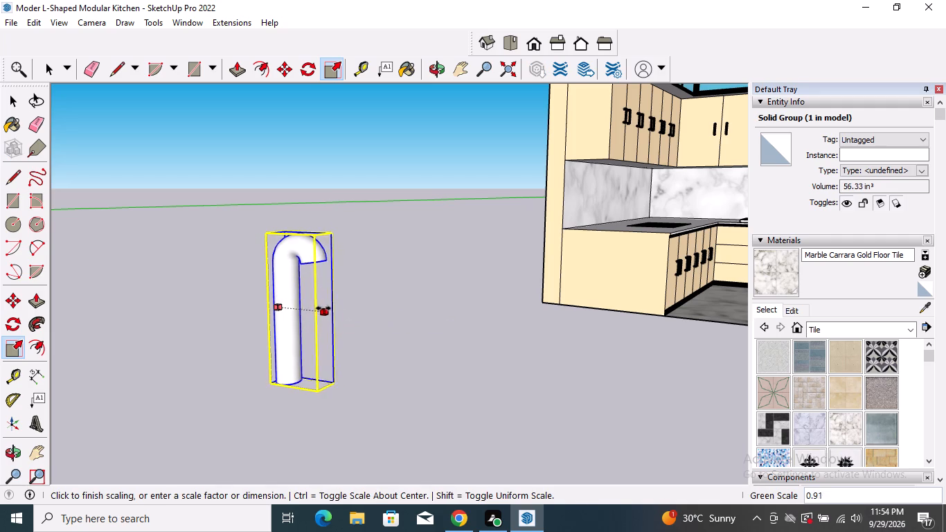
left_click(319, 308)
Move the faucet by its base corner from the open ground onto the countertop behind the black sink.
key("m")
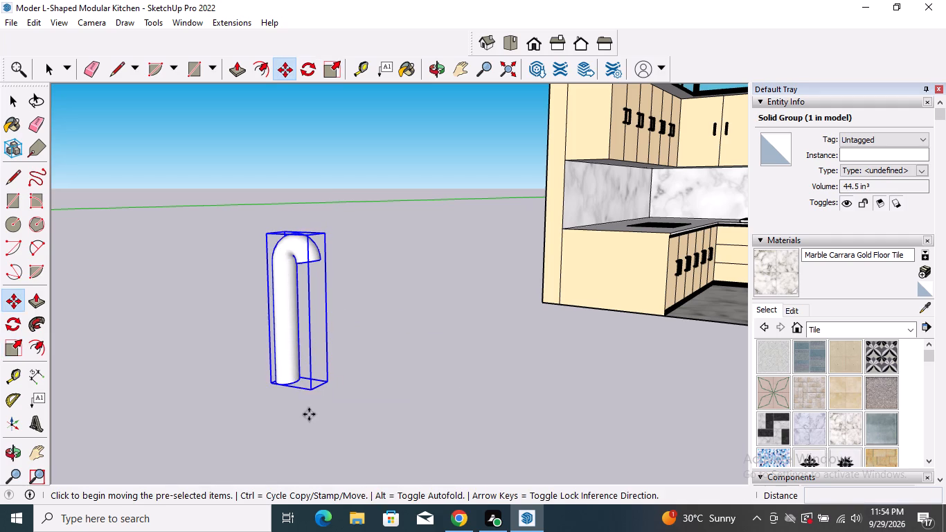
left_click(265, 383)
scroll(175, 394, "down", 4)
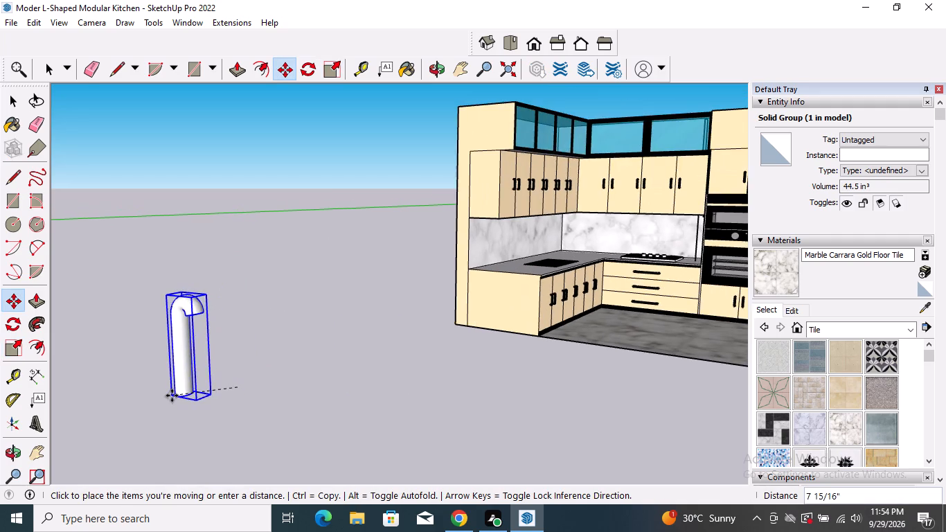
scroll(172, 396, "down", 6)
scroll(451, 270, "up", 11)
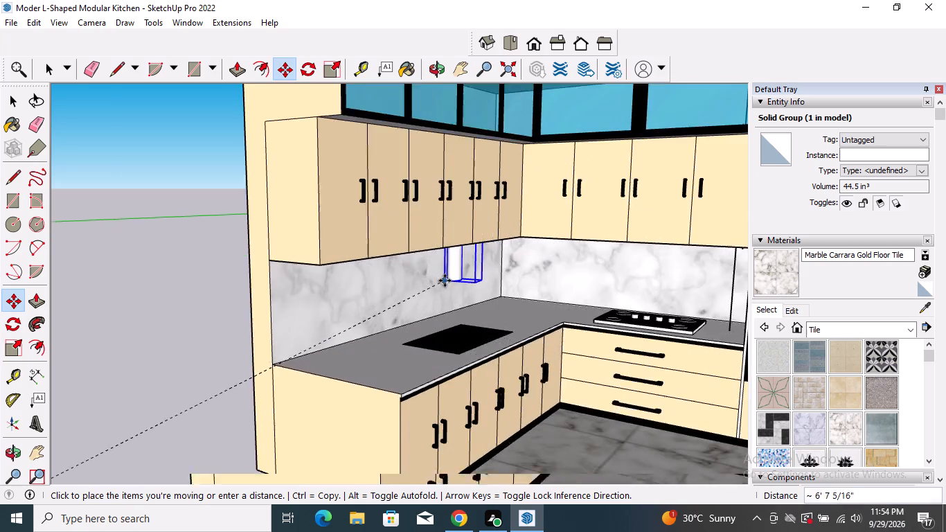
scroll(445, 281, "up", 5)
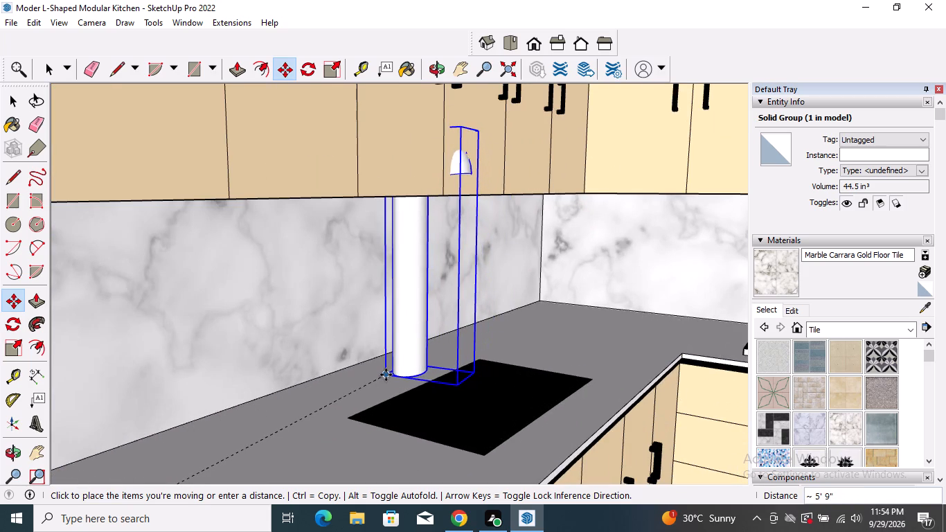
left_click(376, 378)
key("space")
Reposition the faucet so its front base corner meets the sink's back edge, near the middle.
scroll(425, 405, "down", 4)
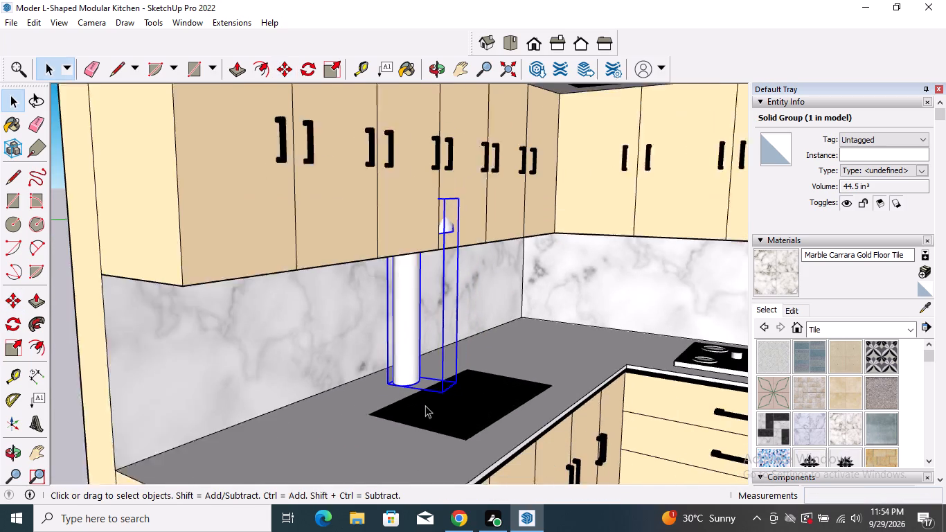
middle_click_drag(443, 392, 239, 397)
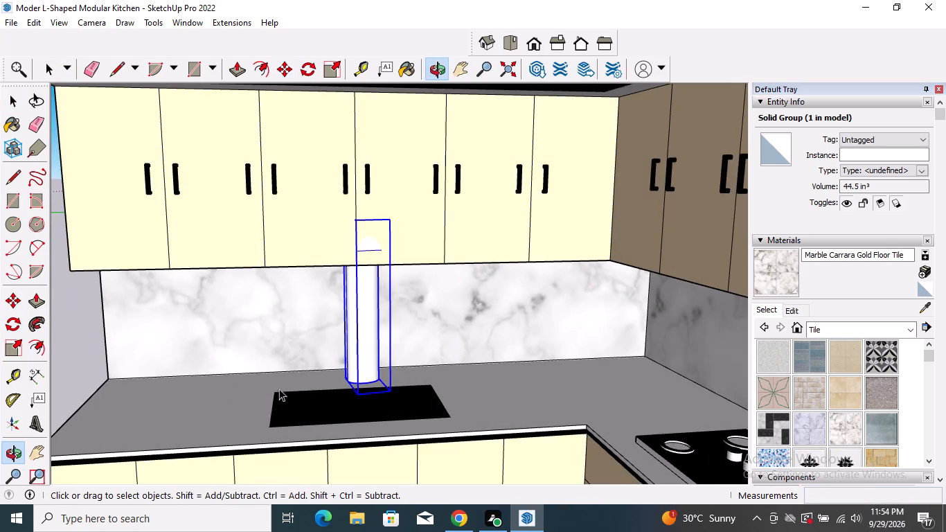
scroll(404, 362, "up", 3)
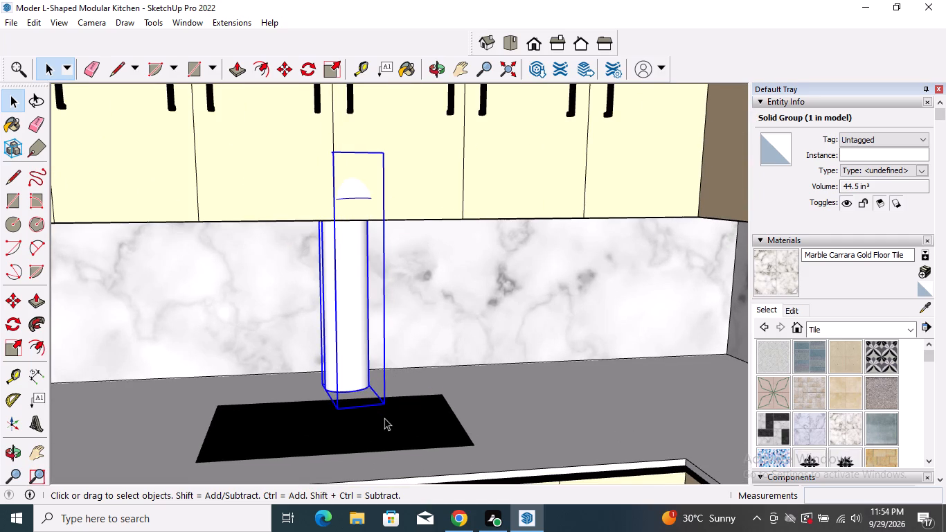
key("m")
left_click(387, 405)
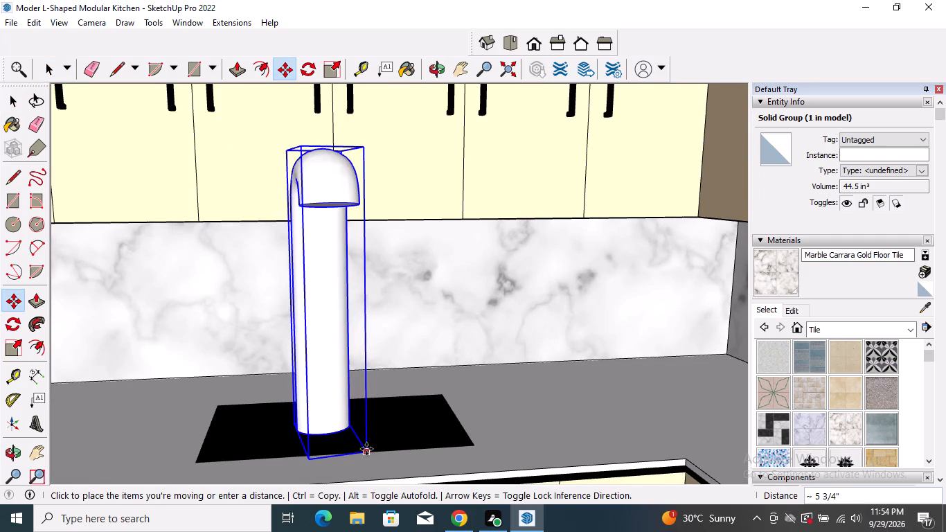
middle_click_drag(351, 387, 350, 387)
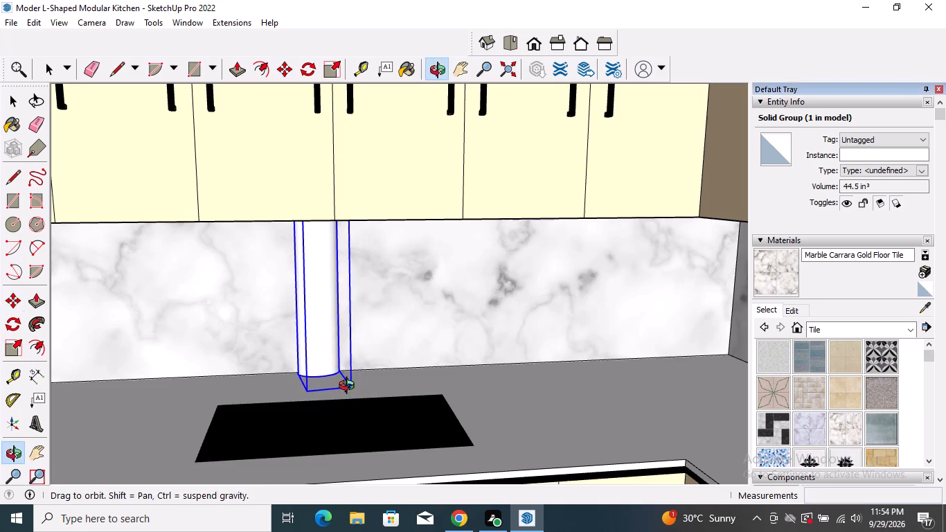
middle_click_drag(350, 387, 456, 380)
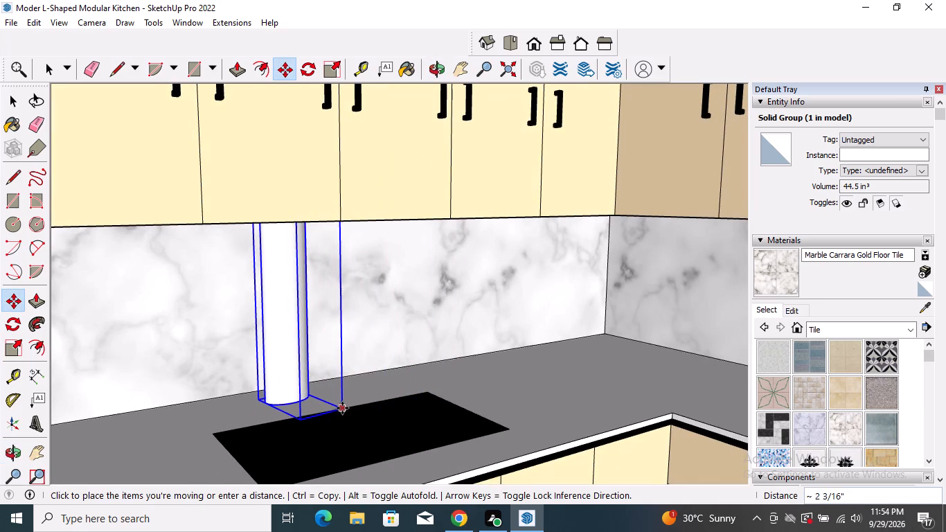
left_click(342, 408)
key("space")
Scale the faucet's height from its top by 0.63 so it fits beneath the upper cabinets.
left_click(8, 346)
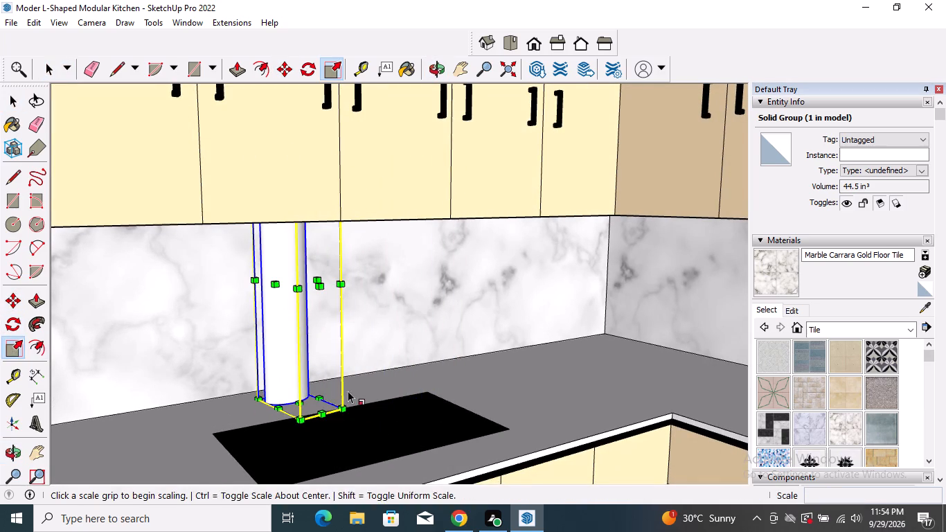
middle_click_drag(329, 393, 187, 370)
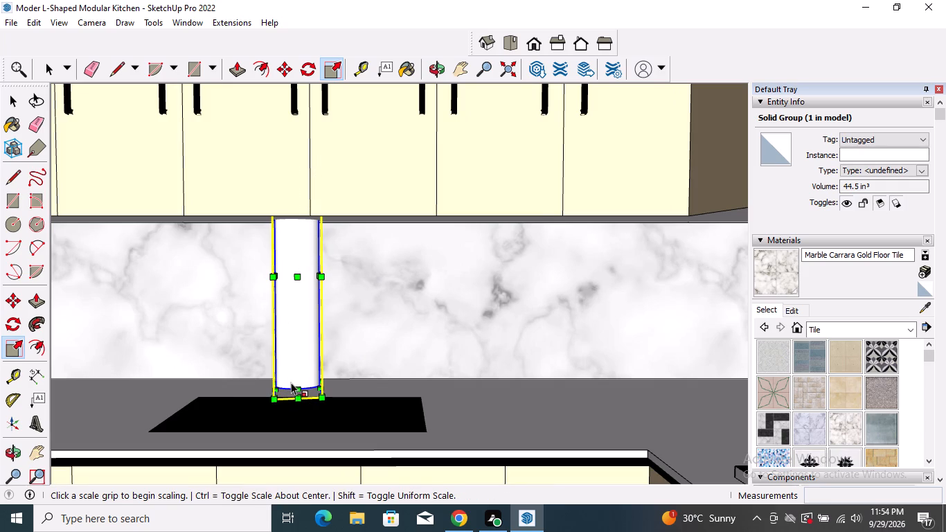
left_click(294, 385)
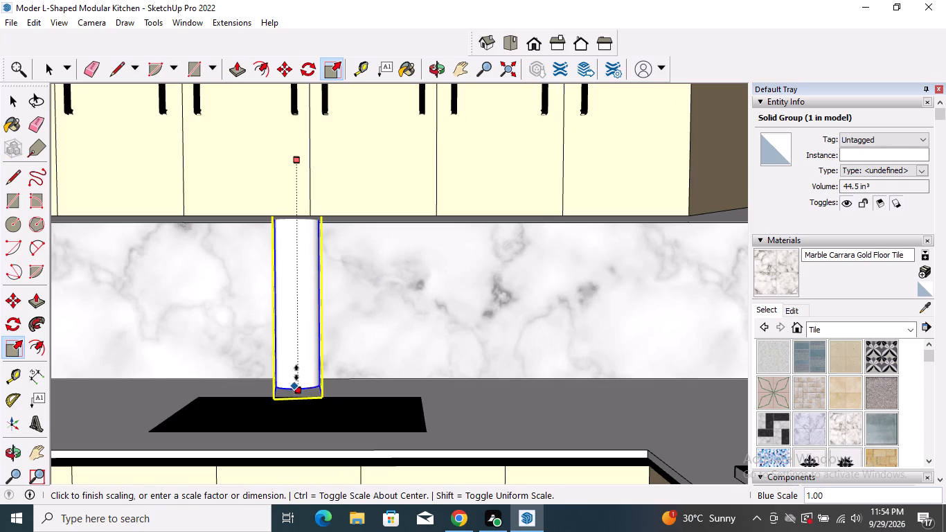
left_click(298, 371)
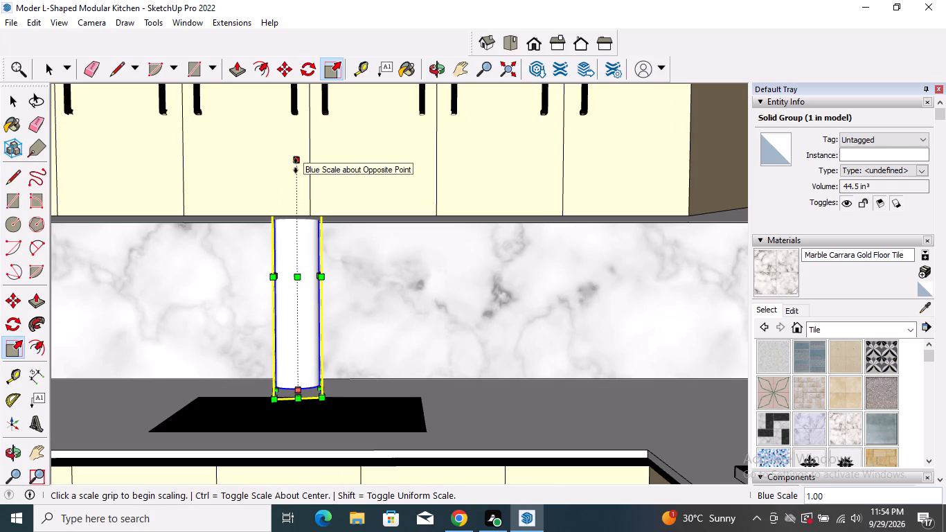
left_click(296, 166)
left_click(300, 246)
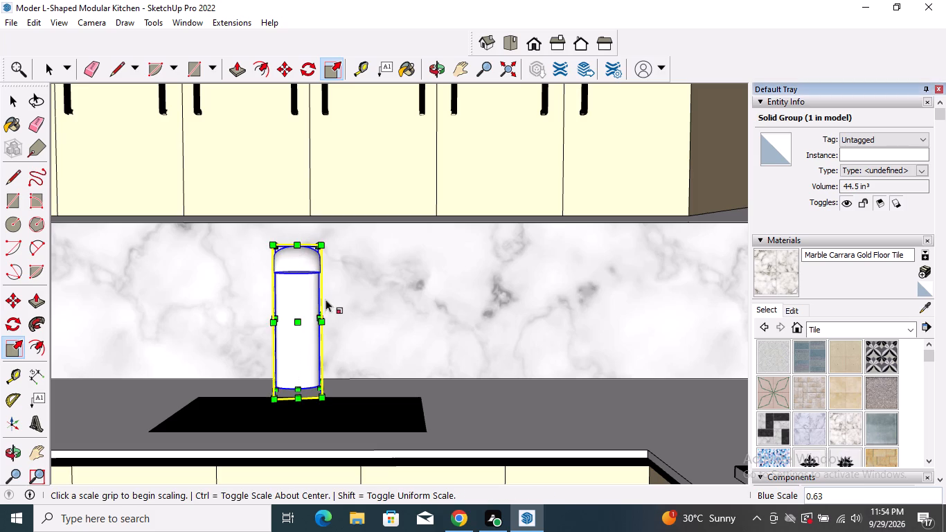
Slim the faucet by scaling its width on red by about 0.6 and again by 0.73, and its depth on green by 0.87.
left_click(323, 314)
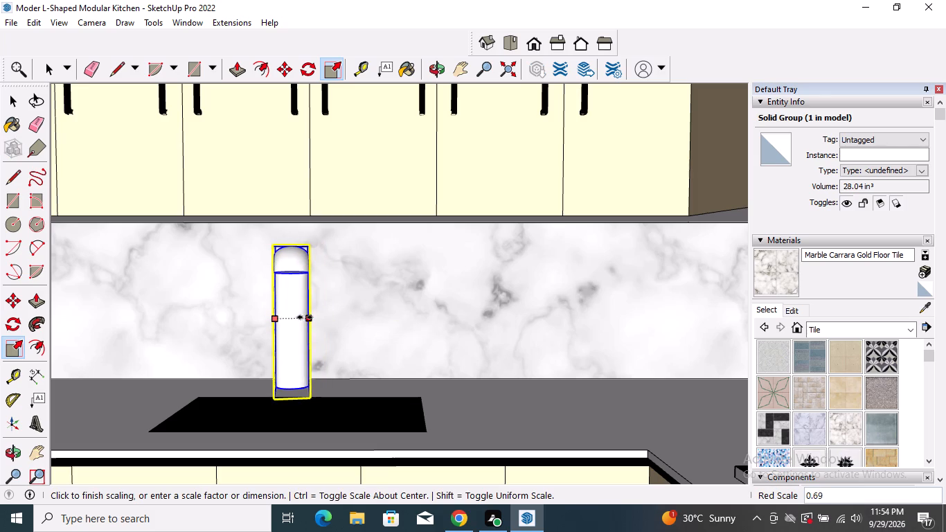
left_click(302, 317)
middle_click_drag(235, 363, 89, 375)
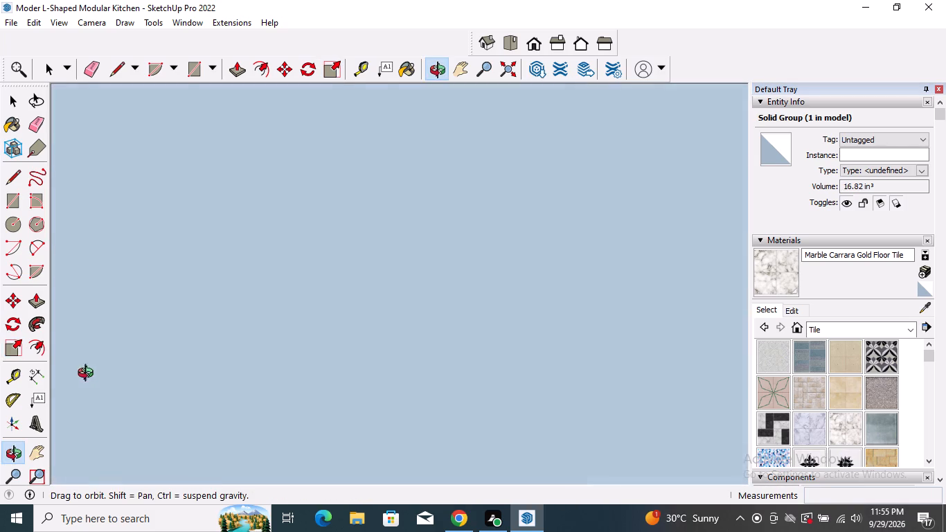
middle_click_drag(89, 375, 88, 375)
scroll(347, 297, "up", 7)
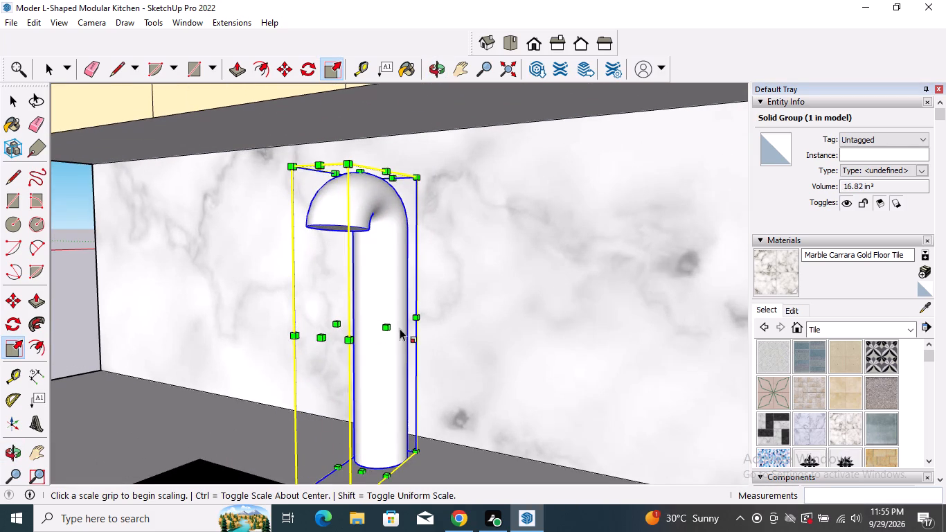
left_click(386, 328)
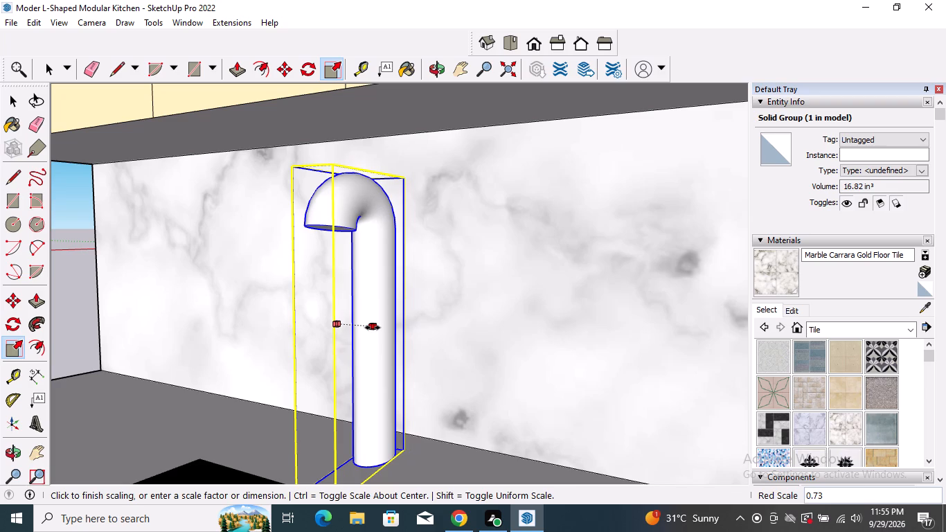
left_click(373, 328)
left_click(319, 338)
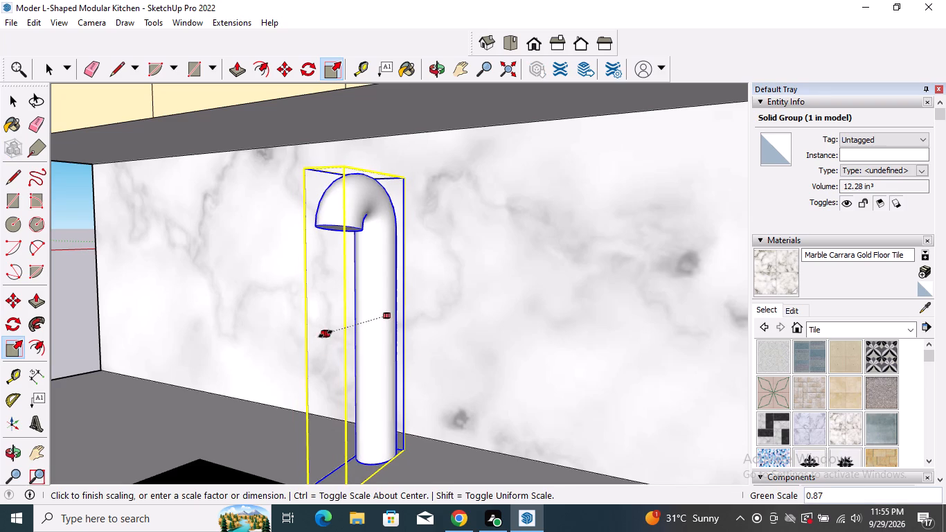
left_click(325, 334)
scroll(395, 263, "down", 4)
key("space")
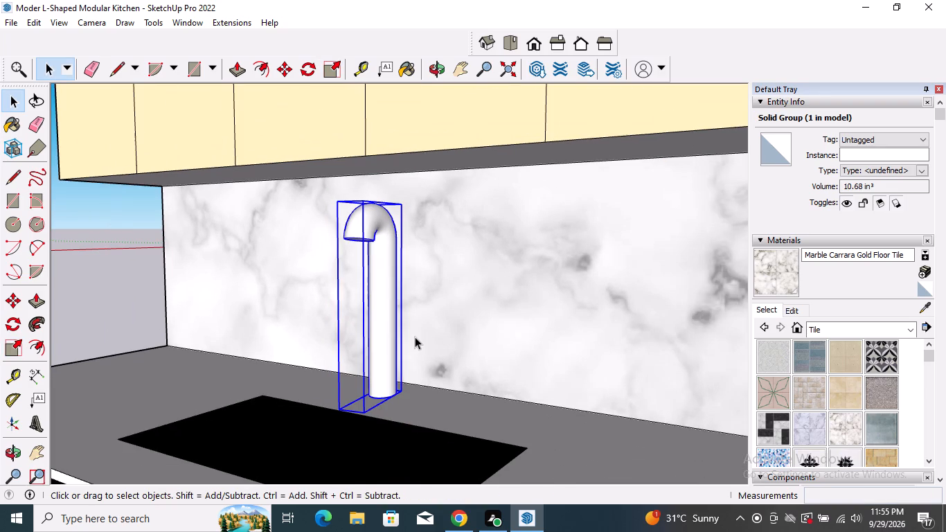
Move the faucet by its back base corner about 2 11/16" forward, away from the backsplash toward the sink.
key("m")
scroll(418, 376, "up", 2)
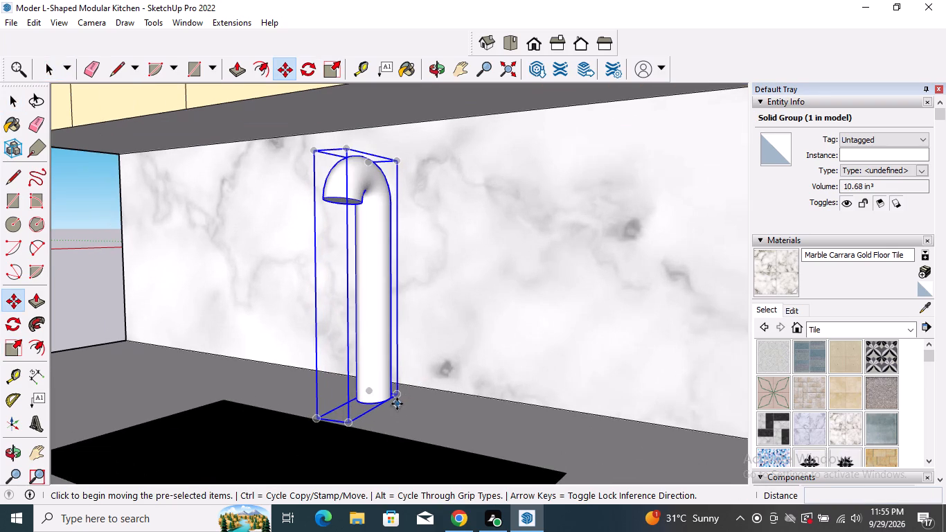
left_click(396, 398)
left_click(410, 418)
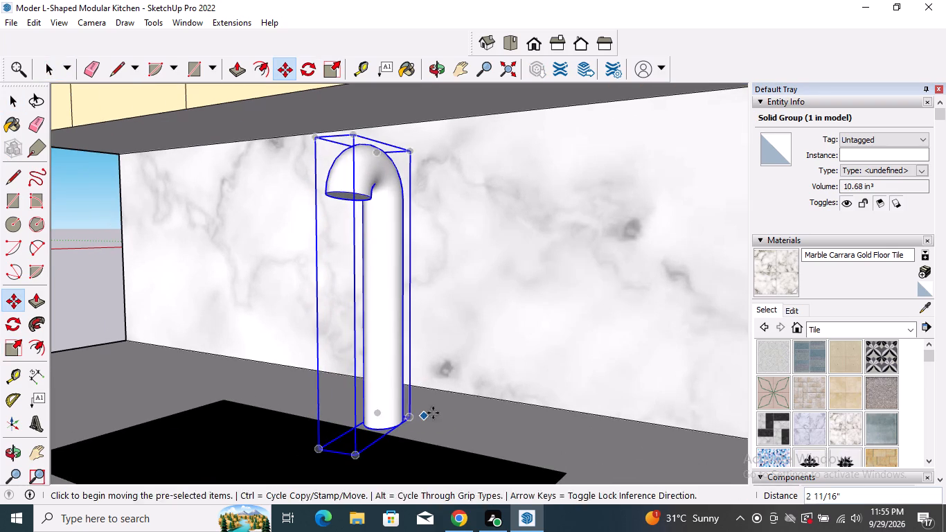
key("space")
scroll(503, 371, "down", 5)
left_click(503, 371)
Examine the whole L-shaped kitchen from the front and at an angle to check the faucet's size and placement.
scroll(515, 354, "down", 8)
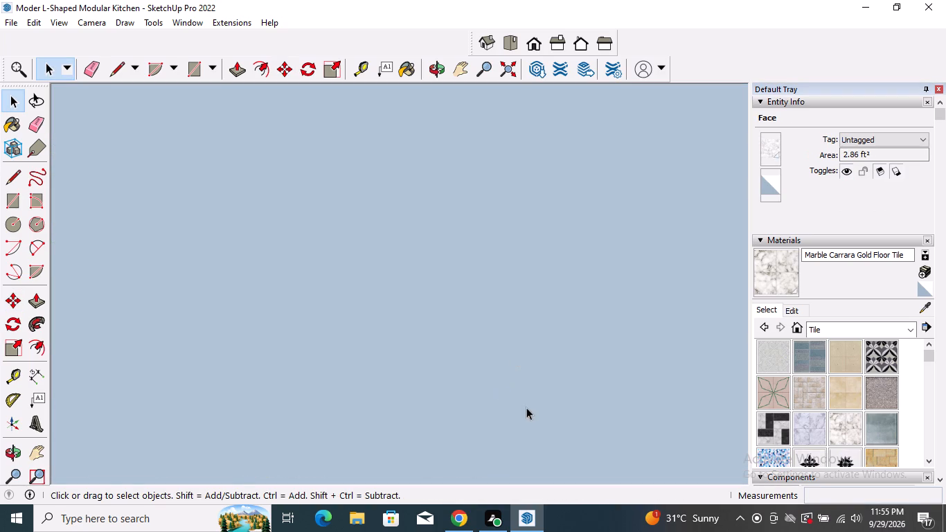
scroll(526, 407, "down", 14)
left_click(535, 47)
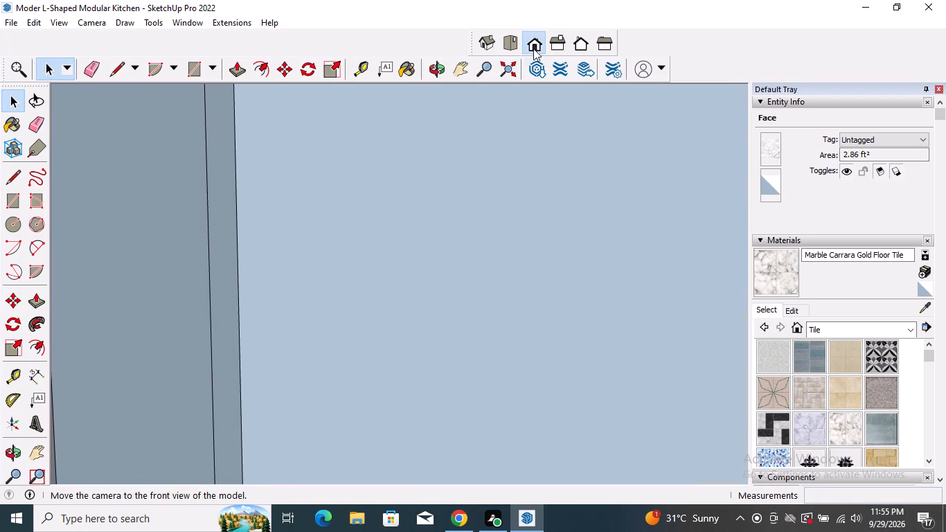
scroll(550, 237, "down", 4)
scroll(682, 287, "up", 14)
middle_click_drag(679, 287, 413, 314)
scroll(511, 346, "up", 8)
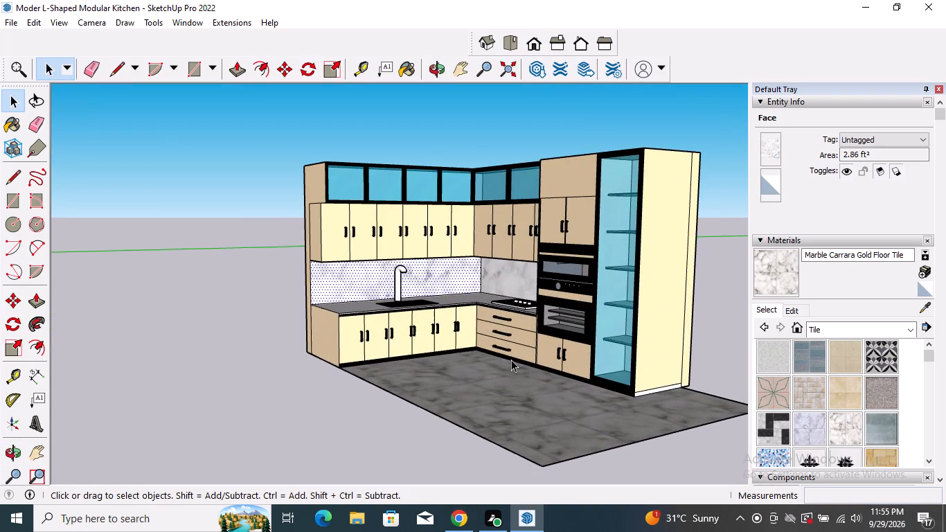
middle_click_drag(484, 308, 575, 352)
left_click_drag(141, 402, 184, 389)
scroll(451, 274, "up", 3)
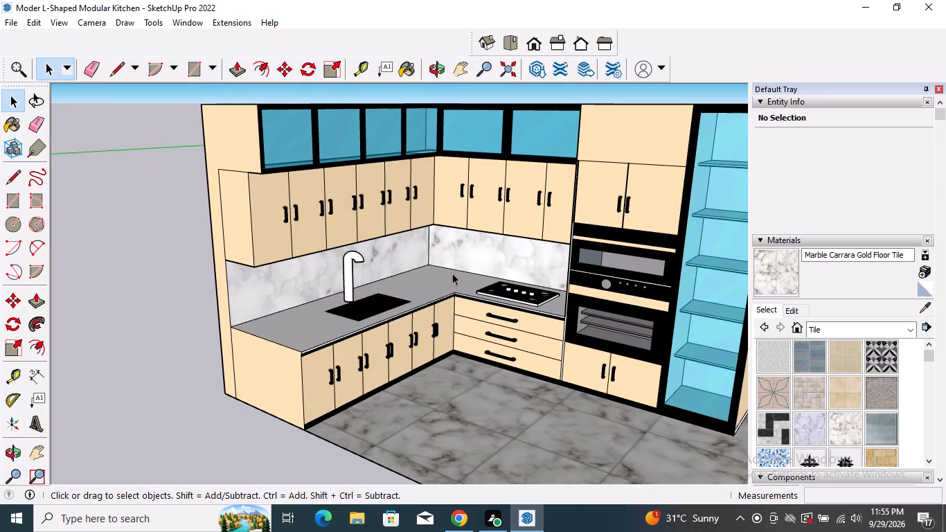
Save the kitchen model with the fitted faucet.
left_click(452, 273, "ctrl")
key("ctrl+s")
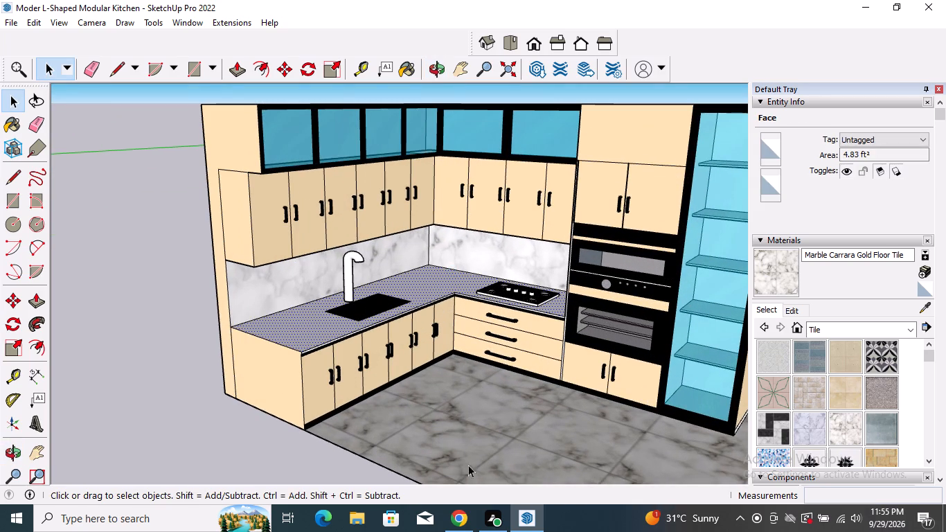
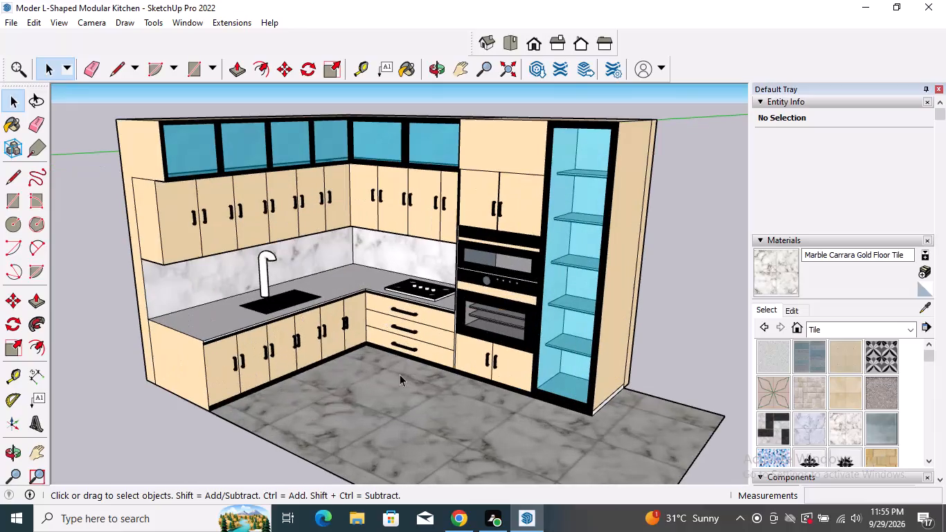
Save the finished L-shaped modular kitchen model again under its existing file name.
middle_click_drag(400, 373, 498, 352)
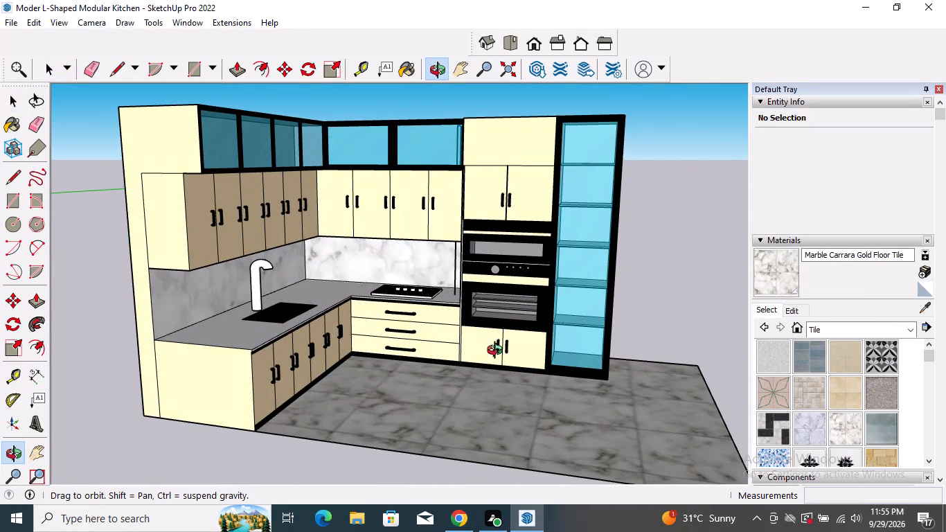
middle_click_drag(498, 352, 489, 358)
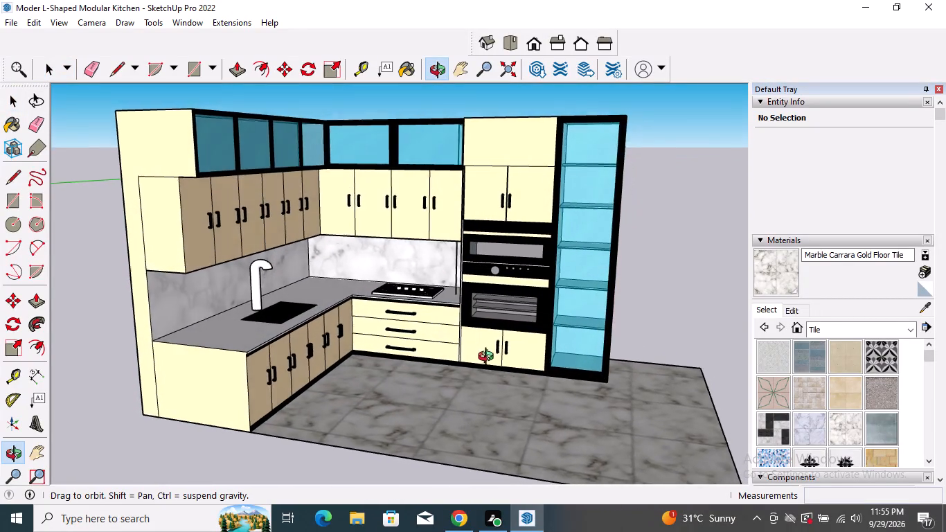
middle_click_drag(489, 358, 350, 366)
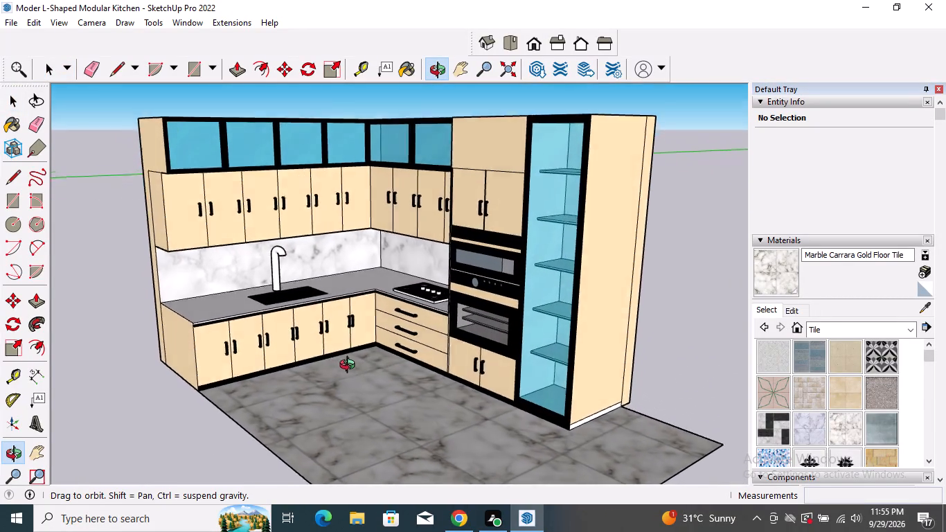
middle_click_drag(350, 366, 413, 369)
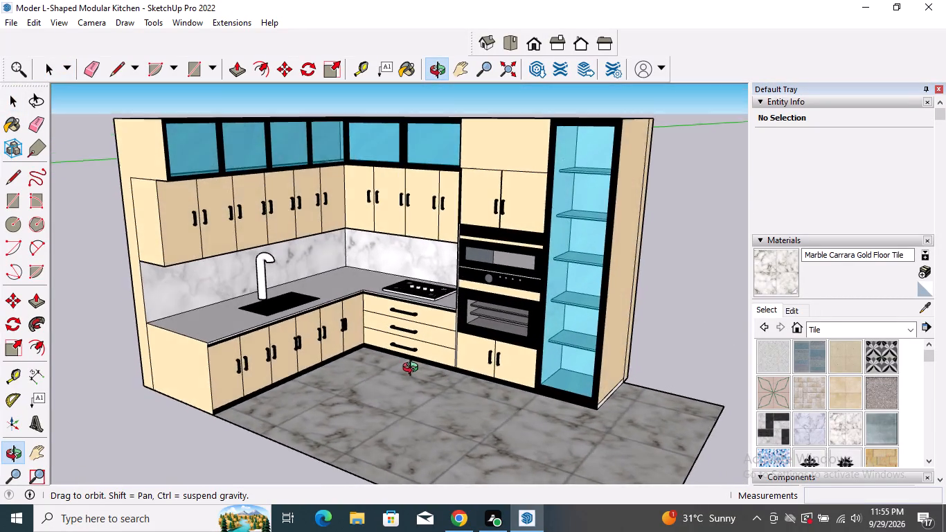
middle_click_drag(413, 369, 395, 364)
scroll(311, 330, "up", 2)
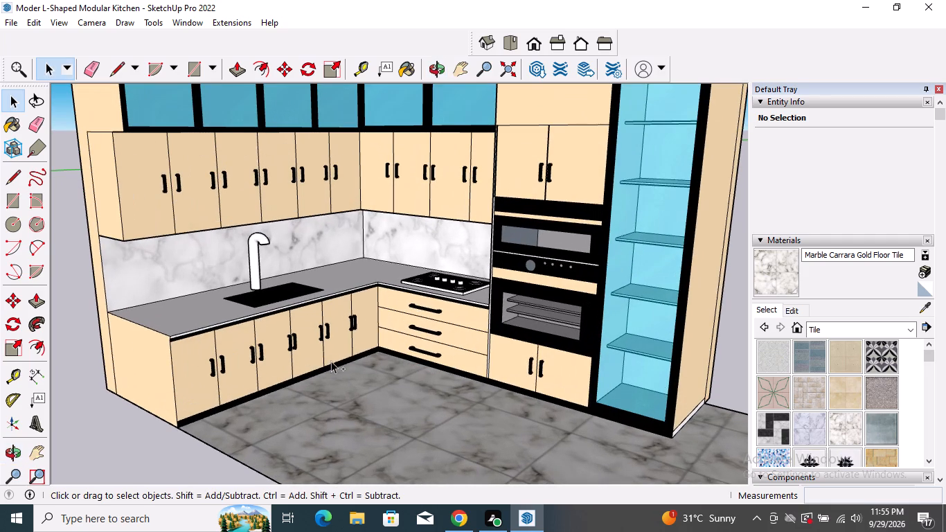
key("ctrl+s")
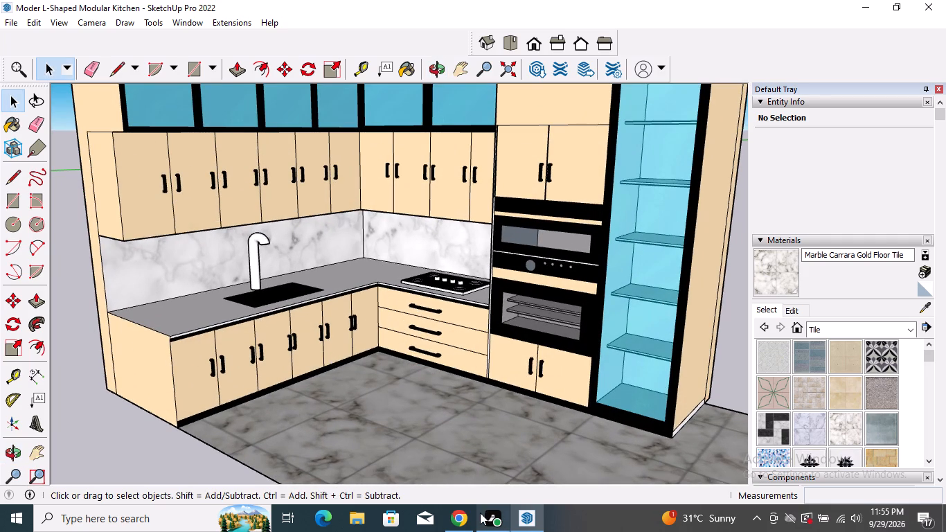